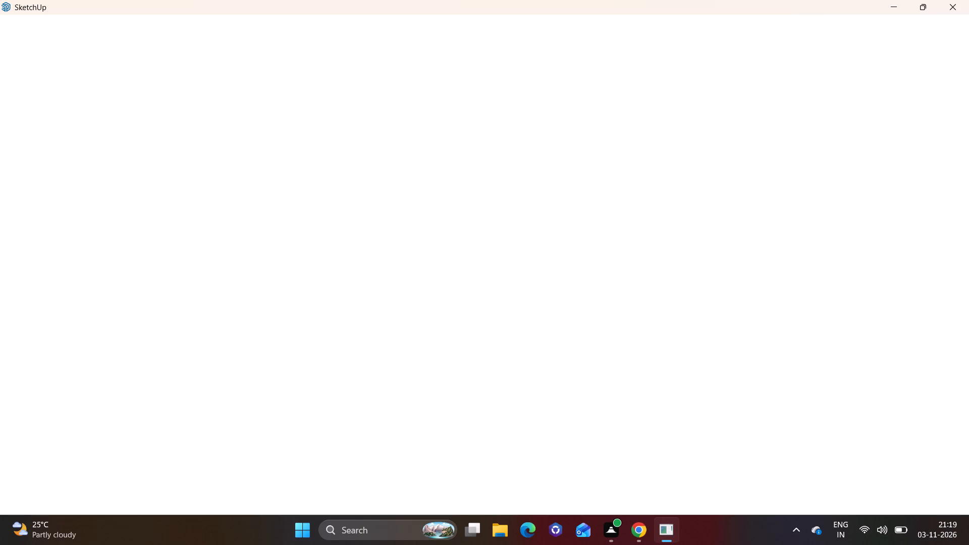
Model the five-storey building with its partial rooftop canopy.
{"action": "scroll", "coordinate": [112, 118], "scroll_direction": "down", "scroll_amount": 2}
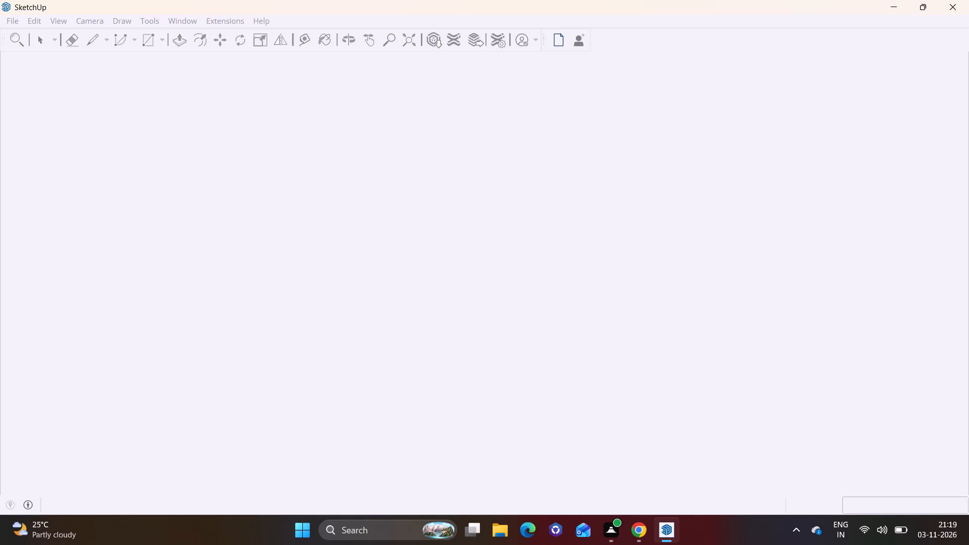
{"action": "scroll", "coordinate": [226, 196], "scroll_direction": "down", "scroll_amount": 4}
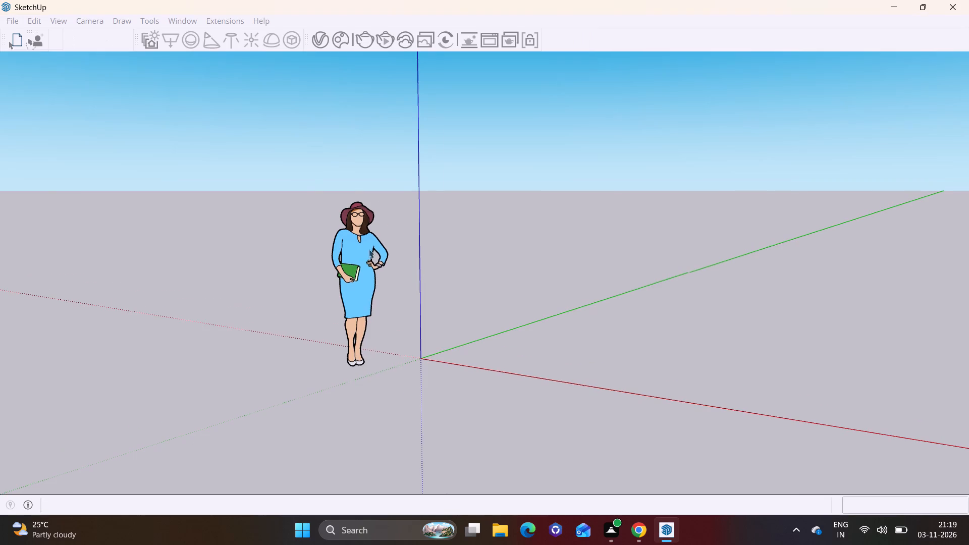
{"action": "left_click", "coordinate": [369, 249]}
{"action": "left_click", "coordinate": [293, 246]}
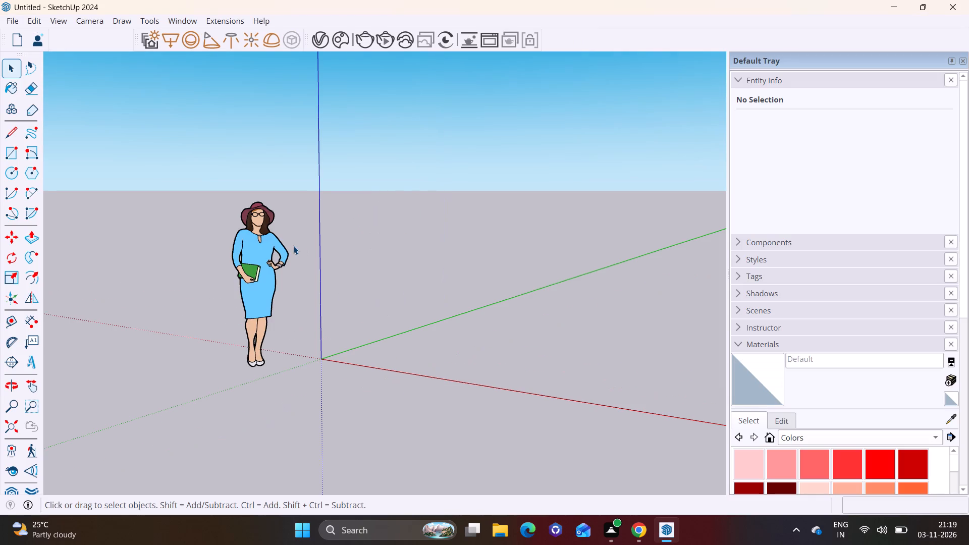
Delete the default standing woman figure beside the origin.
{"action": "left_click", "coordinate": [256, 254]}
{"action": "key", "text": "Delete"}
Draw a 30' by 30' rectangle on the ground plane, between the red and green axes.
{"action": "scroll", "coordinate": [294, 299], "scroll_direction": "down", "scroll_amount": 4}
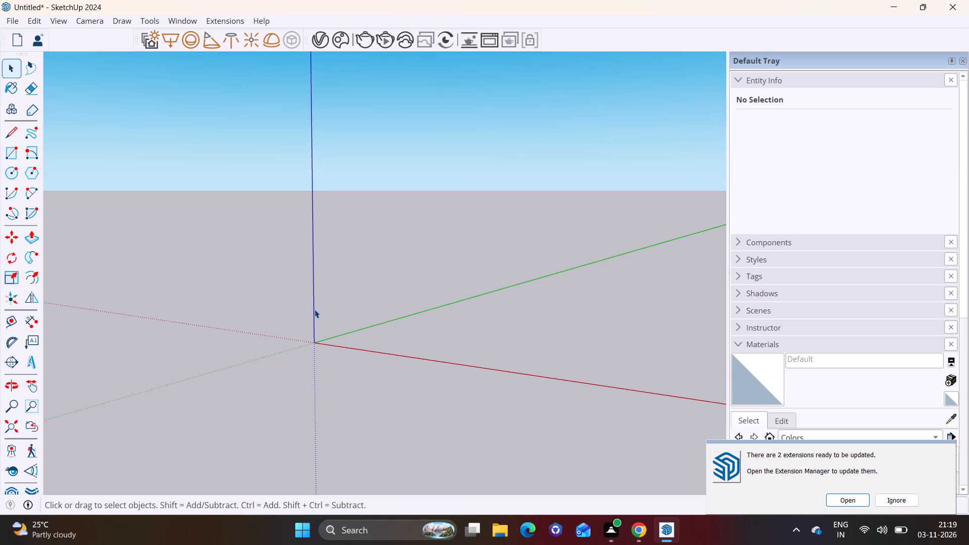
{"action": "middle_click_drag", "start_coordinate": [314, 309], "coordinate": [436, 344]}
{"action": "scroll", "coordinate": [388, 342], "scroll_direction": "down", "scroll_amount": 11}
{"action": "middle_click_drag", "start_coordinate": [391, 325], "coordinate": [159, 335], "text": "shift"}
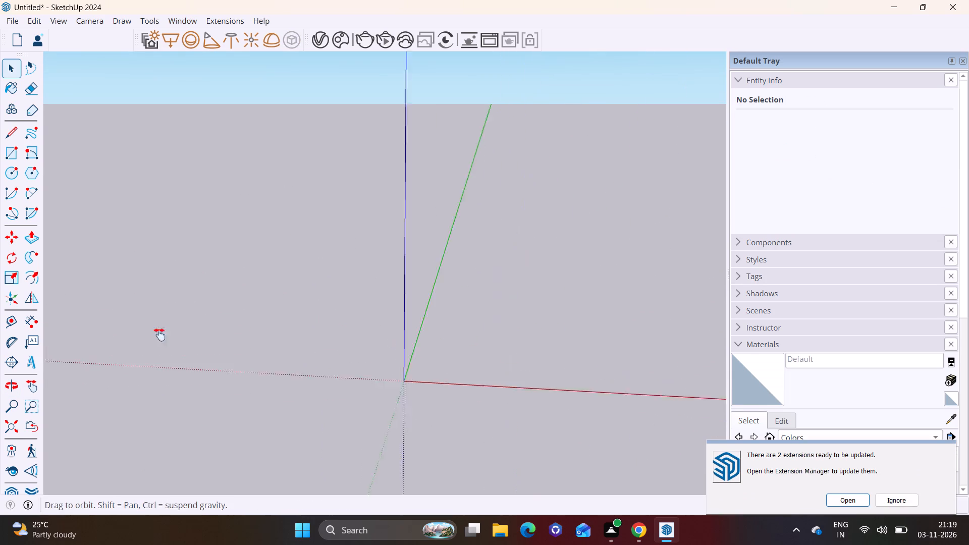
{"action": "middle_click_drag", "start_coordinate": [159, 335], "coordinate": [37, 323], "text": "shift"}
{"action": "scroll", "coordinate": [422, 377], "scroll_direction": "down", "scroll_amount": 5}
{"action": "middle_click_drag", "start_coordinate": [407, 364], "coordinate": [306, 398], "text": "shift"}
{"action": "middle_click_drag", "start_coordinate": [390, 404], "coordinate": [424, 417]}
{"action": "middle_click_drag", "start_coordinate": [409, 344], "coordinate": [400, 385], "text": "shift"}
{"action": "left_click", "coordinate": [15, 154]}
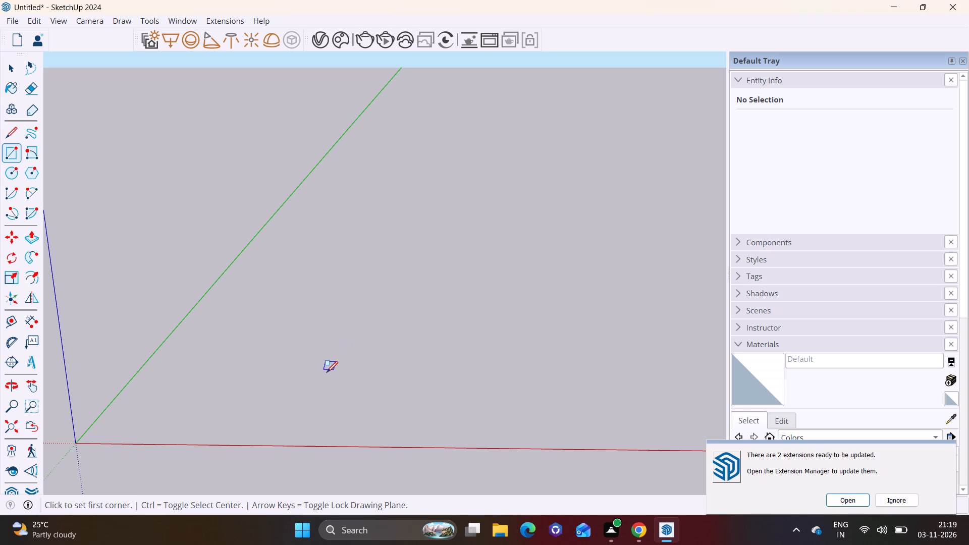
{"action": "left_click", "coordinate": [379, 354]}
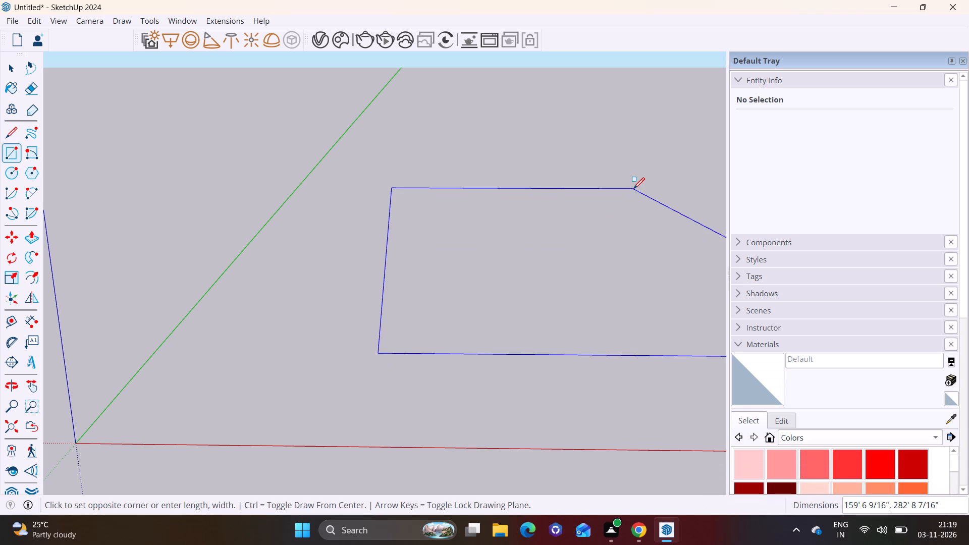
{"action": "type", "text": "30',30'"}
{"action": "key", "text": "Return"}
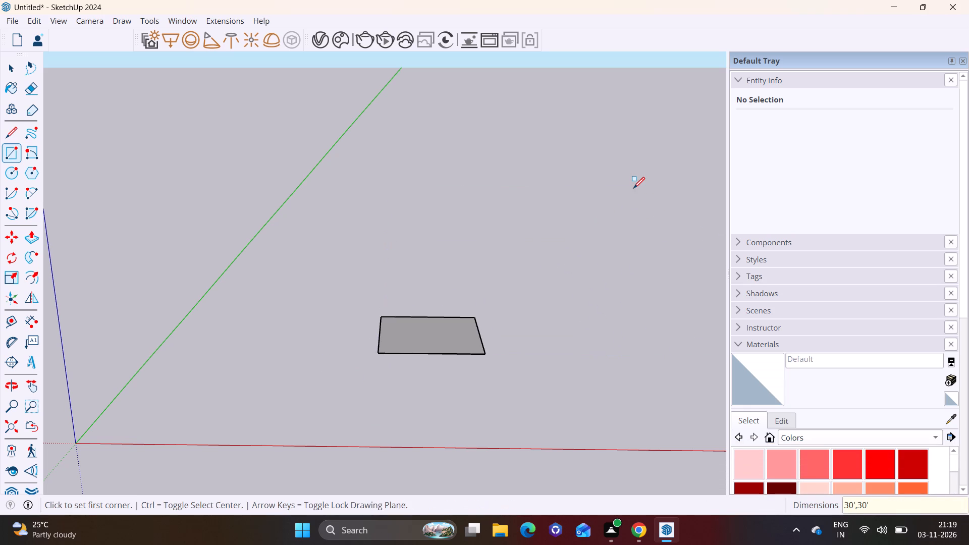
{"action": "key", "text": "space"}
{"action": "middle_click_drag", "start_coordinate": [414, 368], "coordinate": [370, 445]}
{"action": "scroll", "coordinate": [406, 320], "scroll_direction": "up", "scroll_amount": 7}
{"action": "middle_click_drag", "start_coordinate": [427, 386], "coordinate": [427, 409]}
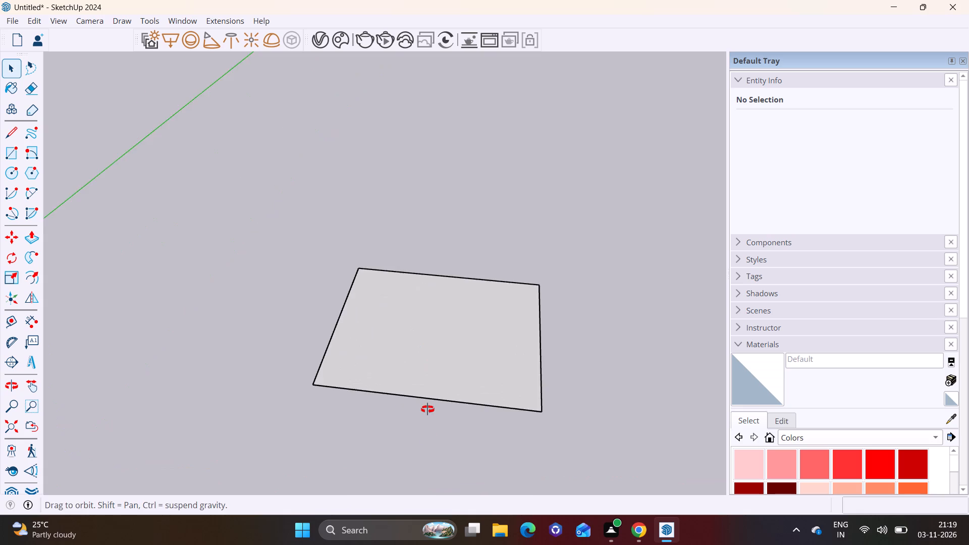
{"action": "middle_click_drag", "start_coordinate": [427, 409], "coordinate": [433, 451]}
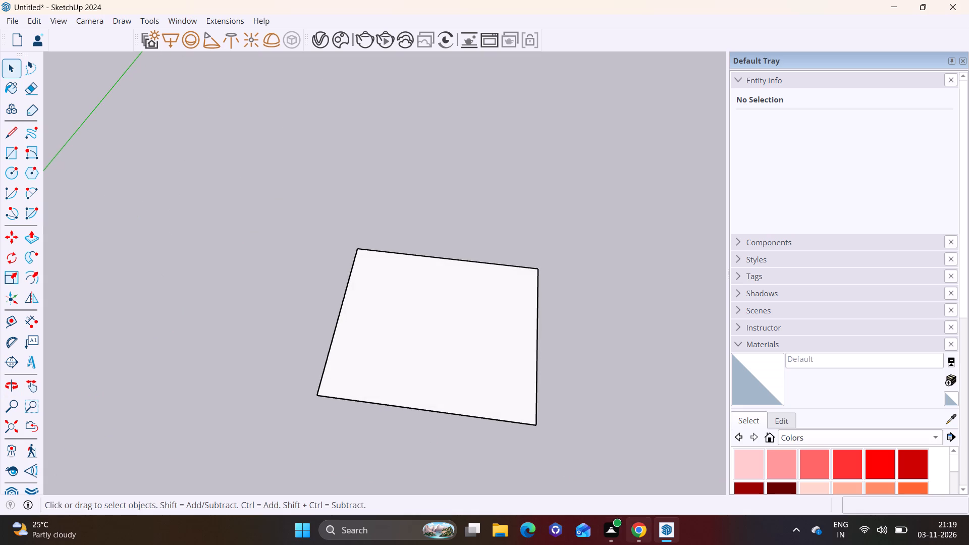
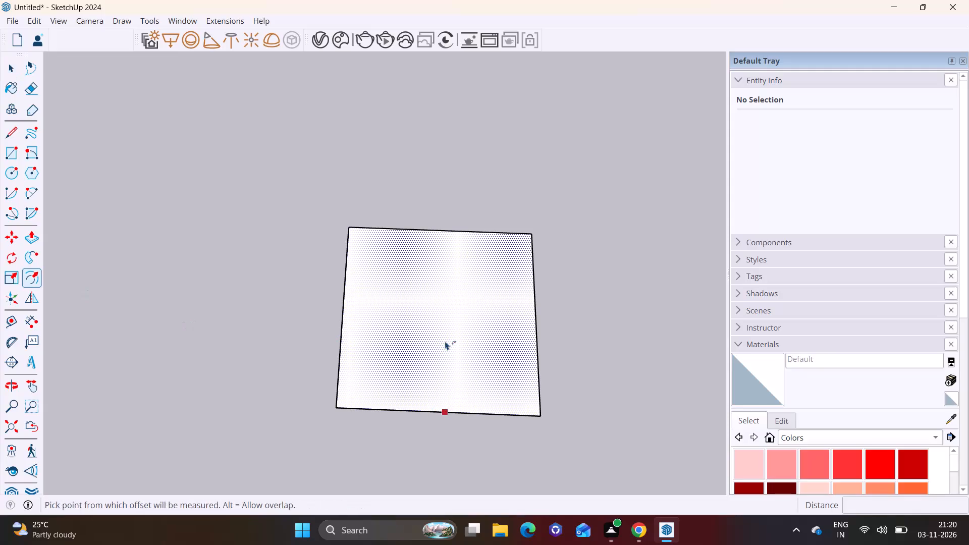
Offset the outline of the 30' by 30' square face inward by 9".
{"action": "left_click", "coordinate": [445, 341]}
{"action": "type", "text": "9\""}
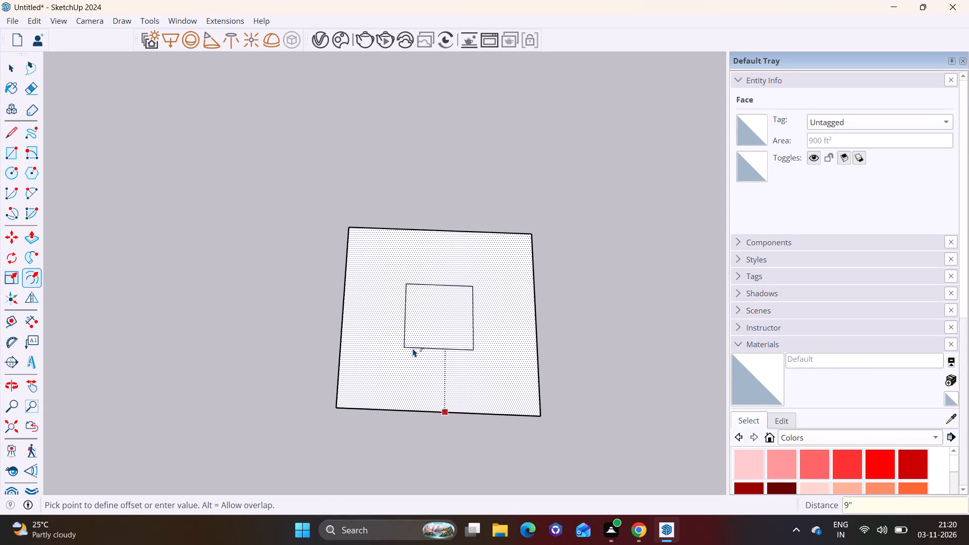
{"action": "key", "text": "Return"}
Examine the square base and its inner offset outline from above and up close.
{"action": "scroll", "coordinate": [413, 348], "scroll_direction": "down", "scroll_amount": 2}
{"action": "middle_click_drag", "start_coordinate": [413, 348], "coordinate": [413, 420], "text": "shift"}
{"action": "middle_click_drag", "start_coordinate": [426, 389], "coordinate": [426, 371]}
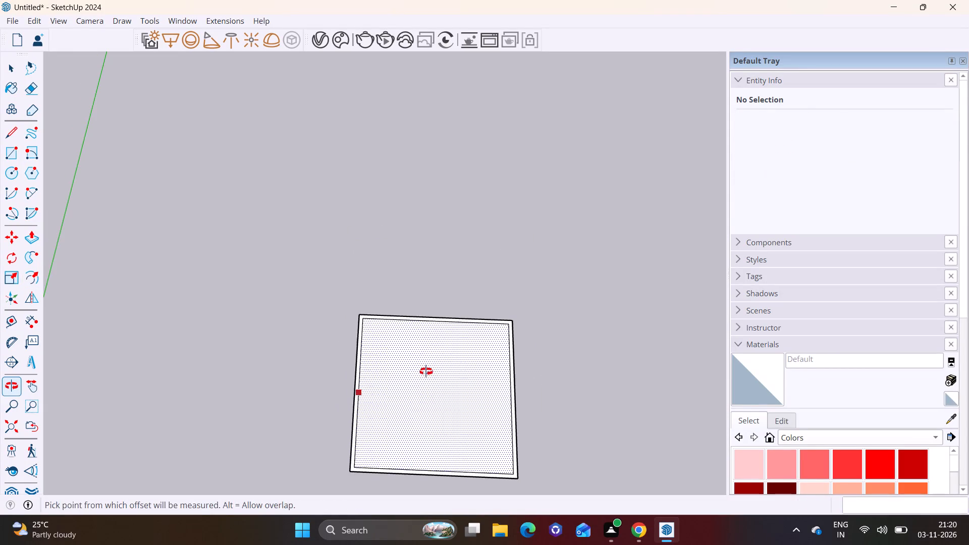
{"action": "middle_click_drag", "start_coordinate": [426, 371], "coordinate": [439, 257]}
{"action": "middle_click_drag", "start_coordinate": [387, 368], "coordinate": [381, 490]}
{"action": "middle_click_drag", "start_coordinate": [430, 443], "coordinate": [420, 299], "text": "shift"}
{"action": "middle_click_drag", "start_coordinate": [413, 321], "coordinate": [412, 380]}
{"action": "scroll", "coordinate": [409, 368], "scroll_direction": "down", "scroll_amount": 1}
{"action": "scroll", "coordinate": [408, 152], "scroll_direction": "up", "scroll_amount": 3}
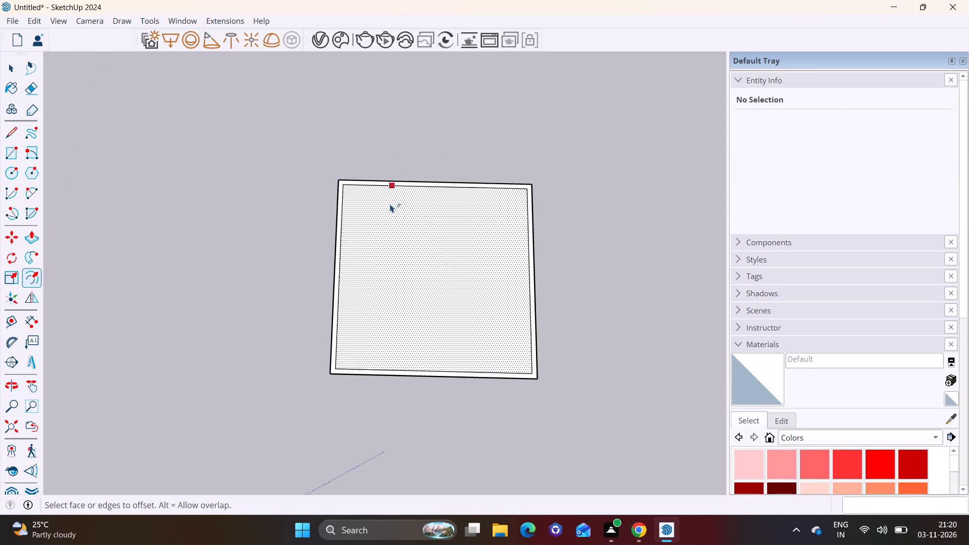
{"action": "scroll", "coordinate": [390, 204], "scroll_direction": "up", "scroll_amount": 4}
{"action": "middle_click_drag", "start_coordinate": [448, 266], "coordinate": [434, 229], "text": "shift"}
{"action": "scroll", "coordinate": [450, 306], "scroll_direction": "up", "scroll_amount": 1}
{"action": "middle_click_drag", "start_coordinate": [451, 307], "coordinate": [462, 307]}
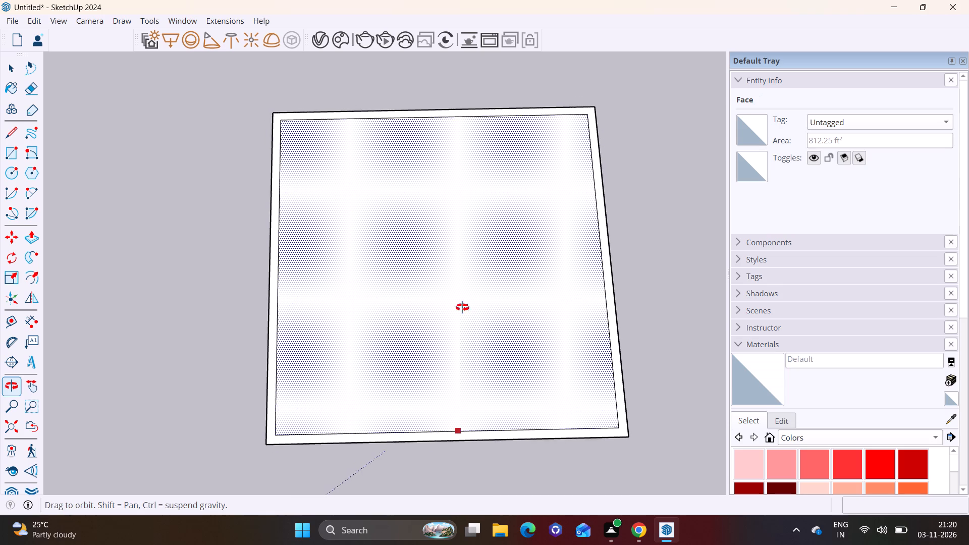
{"action": "middle_click_drag", "start_coordinate": [462, 307], "coordinate": [458, 307]}
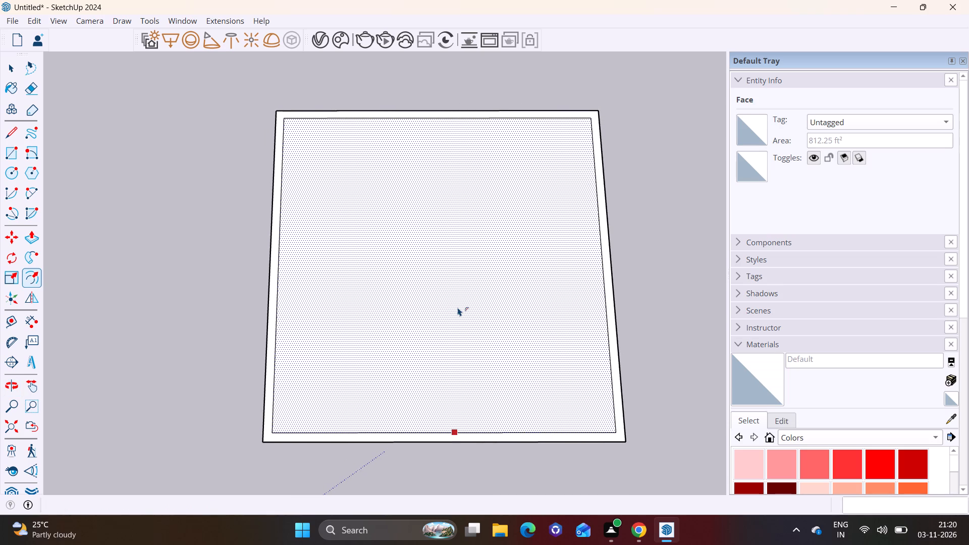
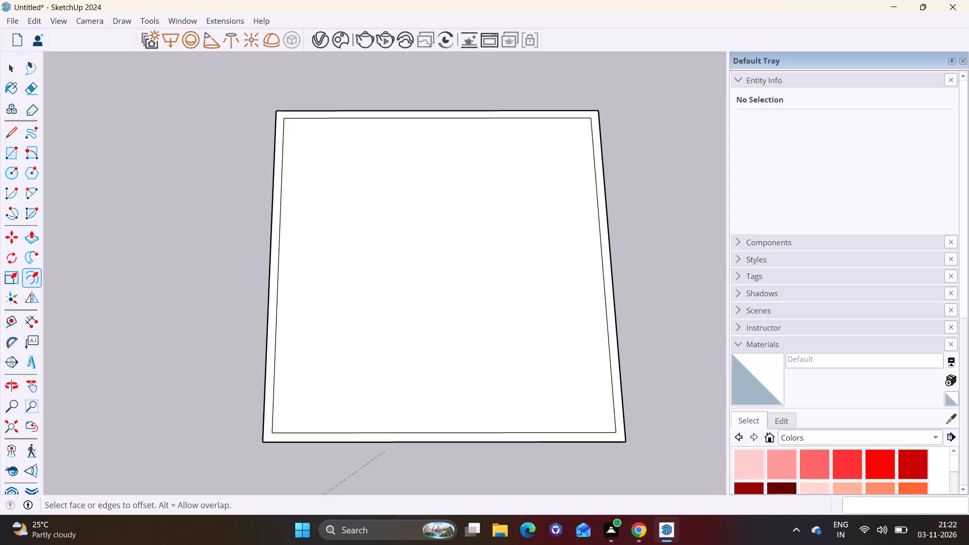
Draw an L-shaped line from the outer right edge into the square, ending with a segment of about 10' to the front edge.
{"action": "middle_click_drag", "start_coordinate": [34, 32], "coordinate": [0, 0]}
{"action": "scroll", "coordinate": [244, 127], "scroll_direction": "down", "scroll_amount": 3}
{"action": "middle_click_drag", "start_coordinate": [322, 240], "coordinate": [310, 249]}
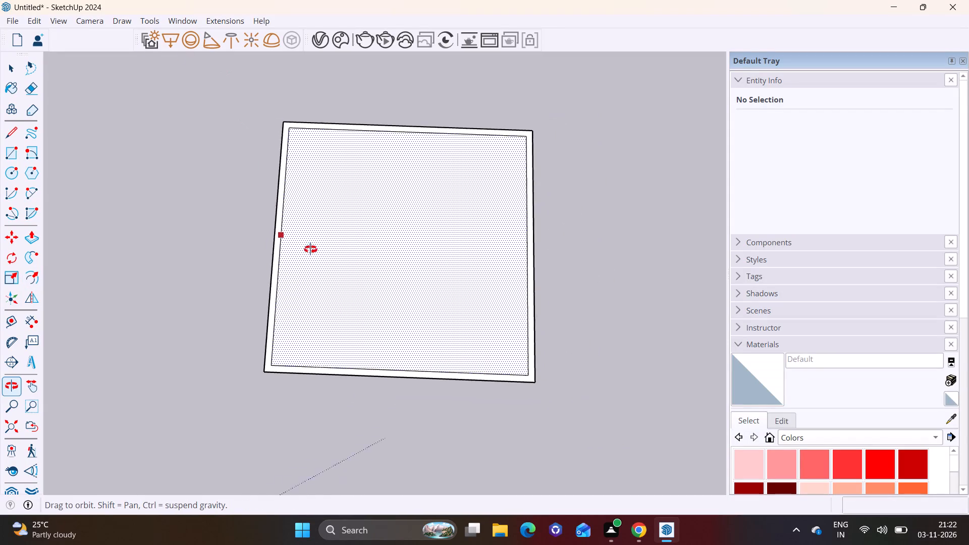
{"action": "middle_click_drag", "start_coordinate": [310, 249], "coordinate": [317, 256]}
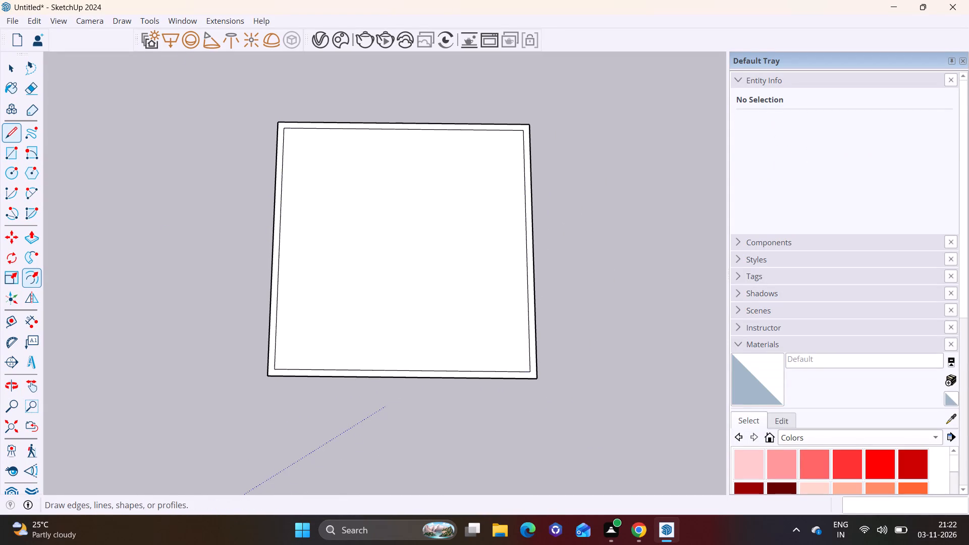
{"action": "left_click", "coordinate": [13, 129]}
{"action": "scroll", "coordinate": [190, 278], "scroll_direction": "up", "scroll_amount": 1}
{"action": "scroll", "coordinate": [268, 314], "scroll_direction": "up", "scroll_amount": 1}
{"action": "middle_click_drag", "start_coordinate": [267, 317], "coordinate": [286, 319]}
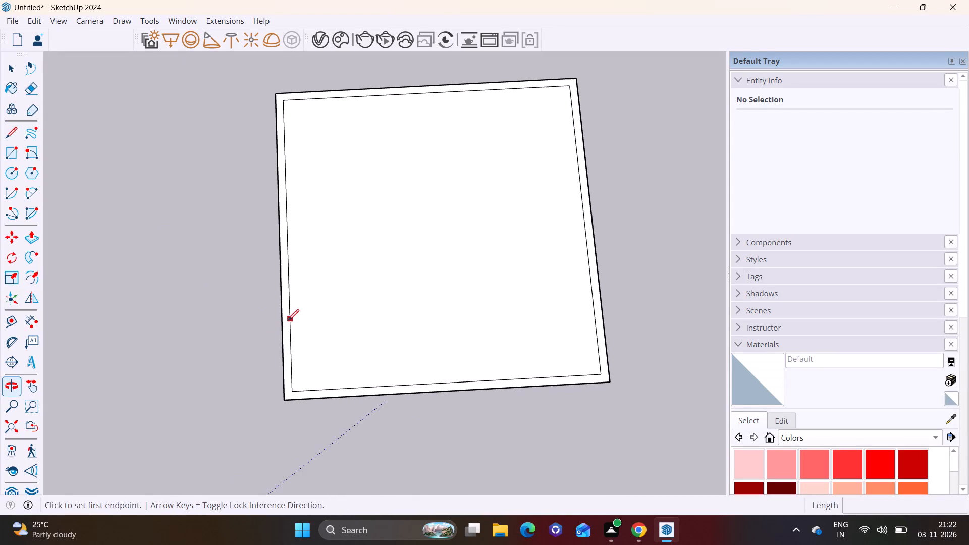
{"action": "middle_click_drag", "start_coordinate": [565, 335], "coordinate": [548, 338]}
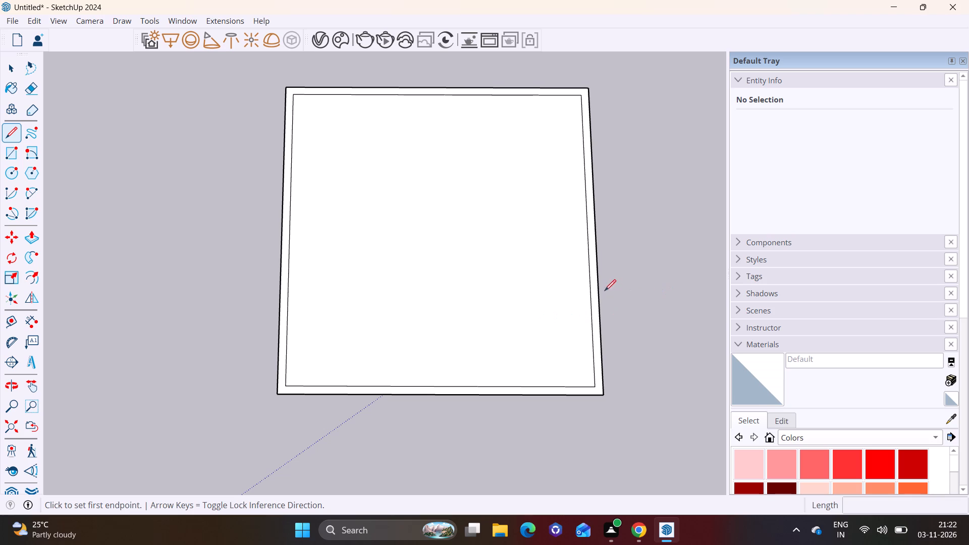
{"action": "left_click", "coordinate": [598, 288]}
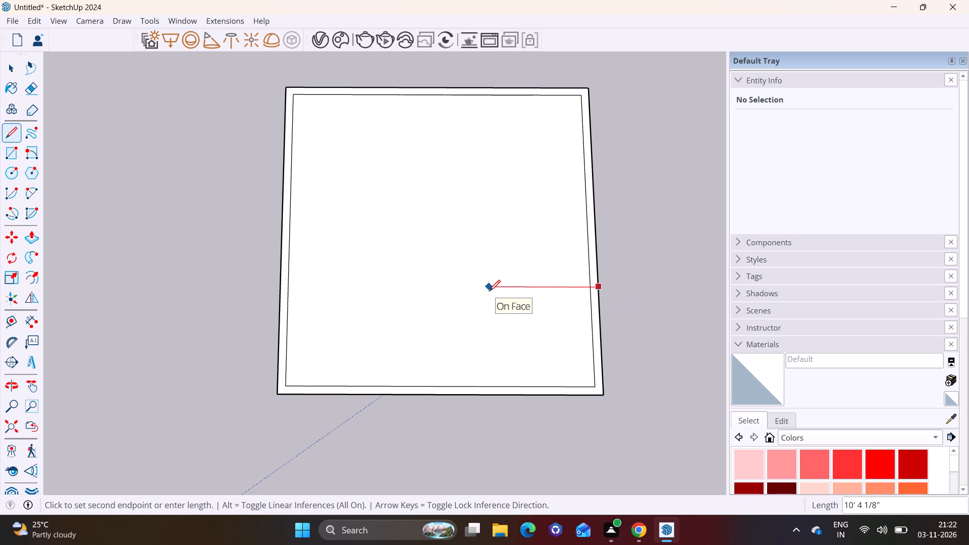
{"action": "left_click", "coordinate": [413, 286]}
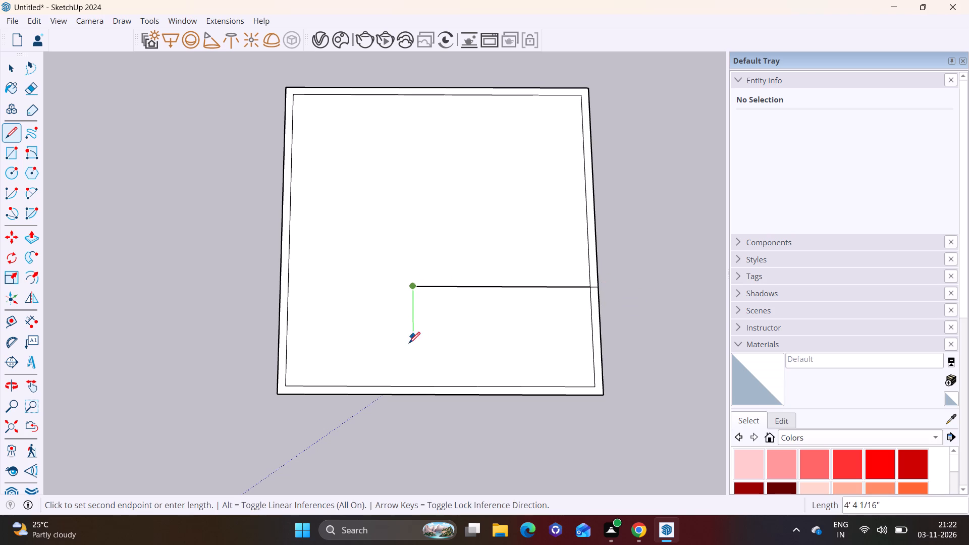
{"action": "left_click", "coordinate": [409, 394]}
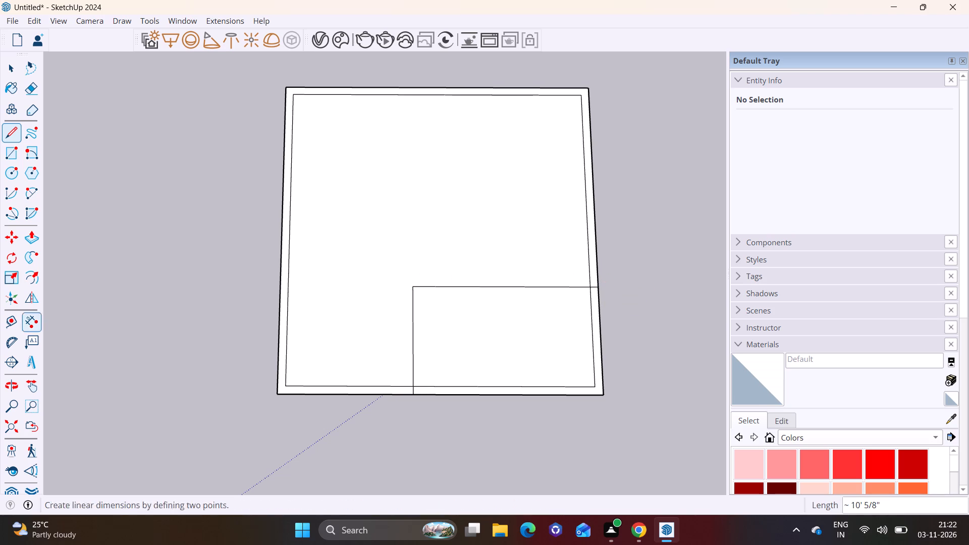
Place two guides offset 9" from the L-shaped line, one behind its long segment and one outside its short segment.
{"action": "left_click", "coordinate": [11, 319]}
{"action": "left_click", "coordinate": [448, 286]}
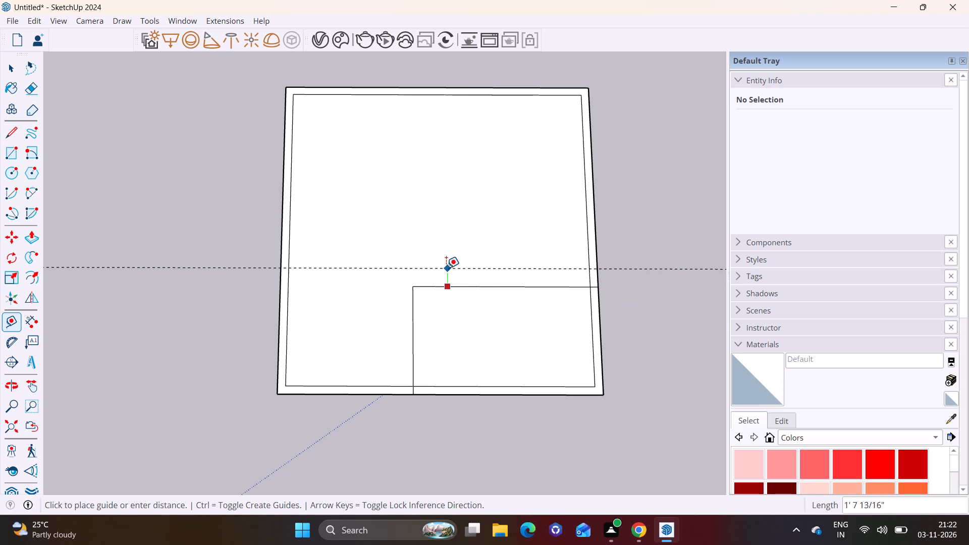
{"action": "type", "text": "9\""}
{"action": "key", "text": "Return"}
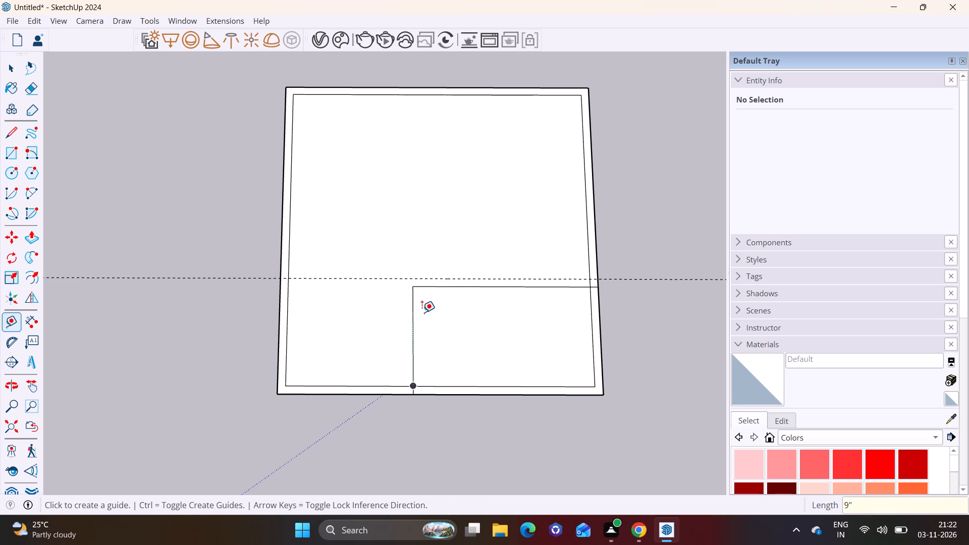
{"action": "left_click", "coordinate": [413, 313]}
{"action": "type", "text": "9\""}
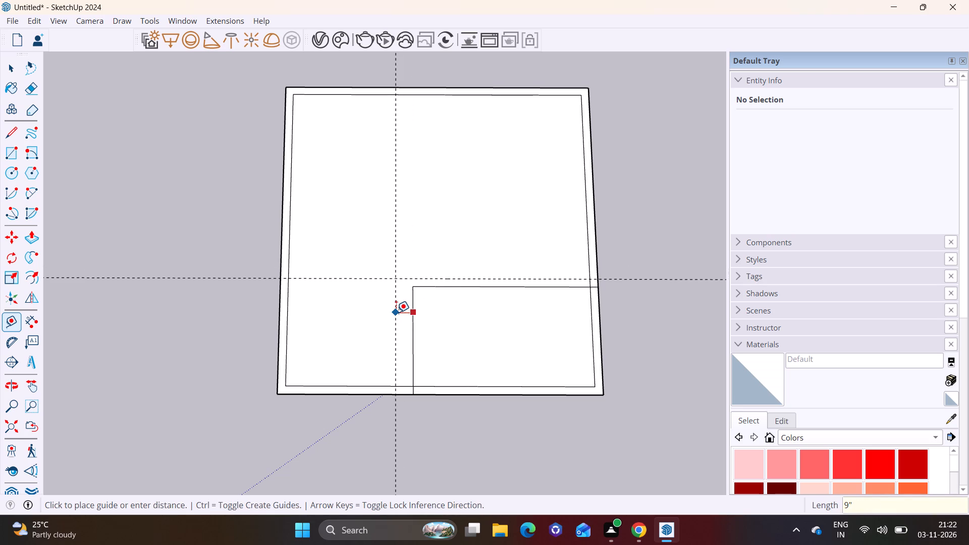
{"action": "key", "text": "Return"}
Draw a second L along the guides from the front edge, about 10' 10" back, then about 18' 3" to the right outer edge.
{"action": "left_click", "coordinate": [8, 130]}
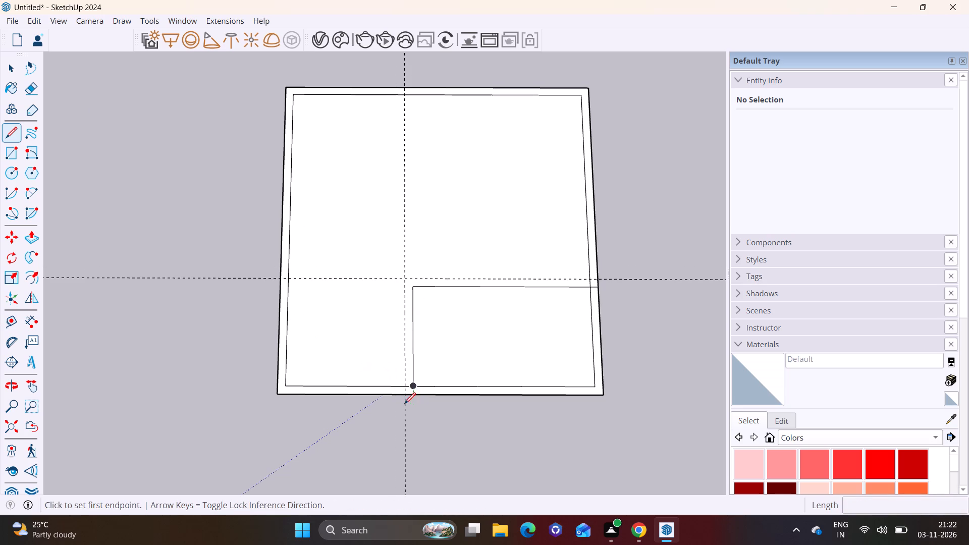
{"action": "left_click", "coordinate": [404, 395]}
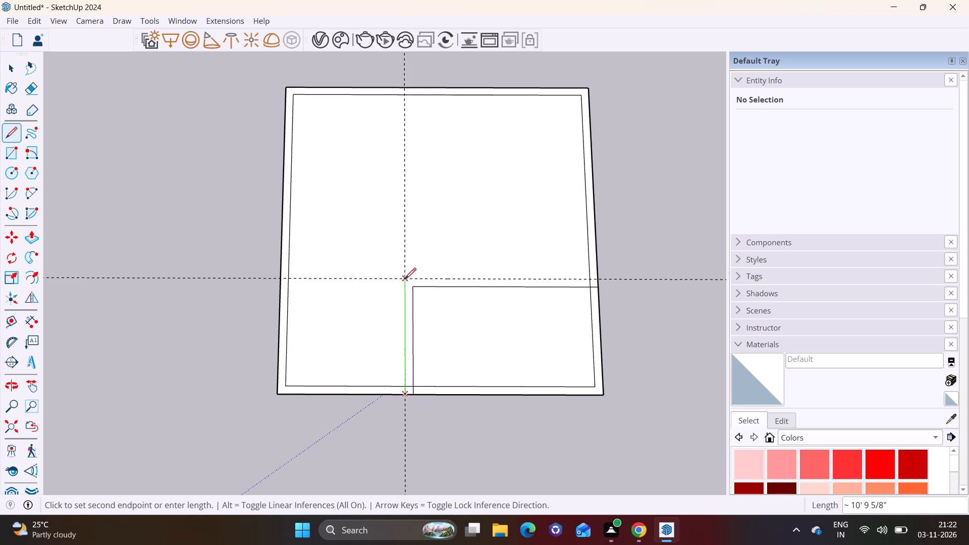
{"action": "left_click", "coordinate": [405, 279]}
{"action": "left_click", "coordinate": [601, 280]}
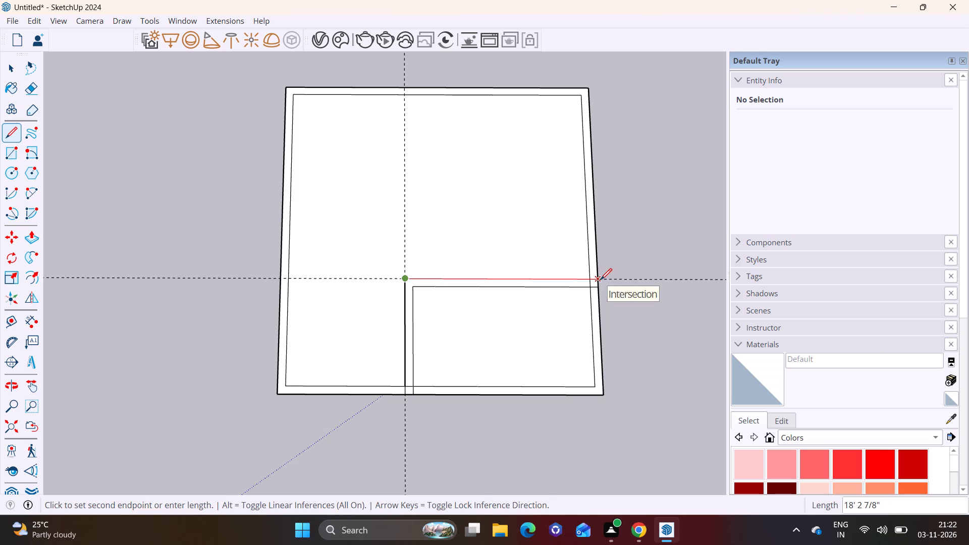
{"action": "right_click", "coordinate": [600, 279]}
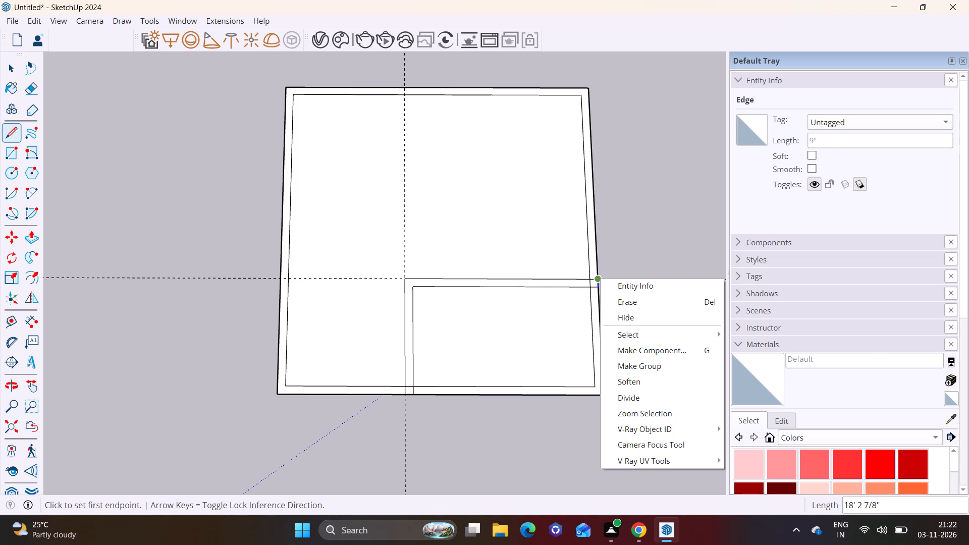
{"action": "left_click", "coordinate": [11, 63]}
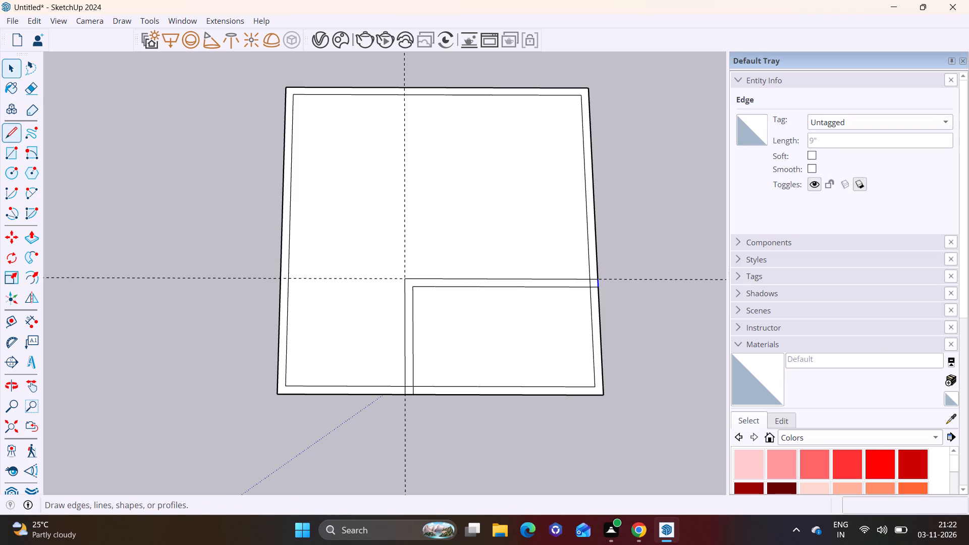
Erase the two construction guides crossing the floor plan.
{"action": "left_click", "coordinate": [24, 91]}
{"action": "left_click_drag", "start_coordinate": [419, 222], "coordinate": [440, 222]}
{"action": "left_click_drag", "start_coordinate": [374, 252], "coordinate": [458, 252]}
{"action": "left_click_drag", "start_coordinate": [355, 259], "coordinate": [356, 287]}
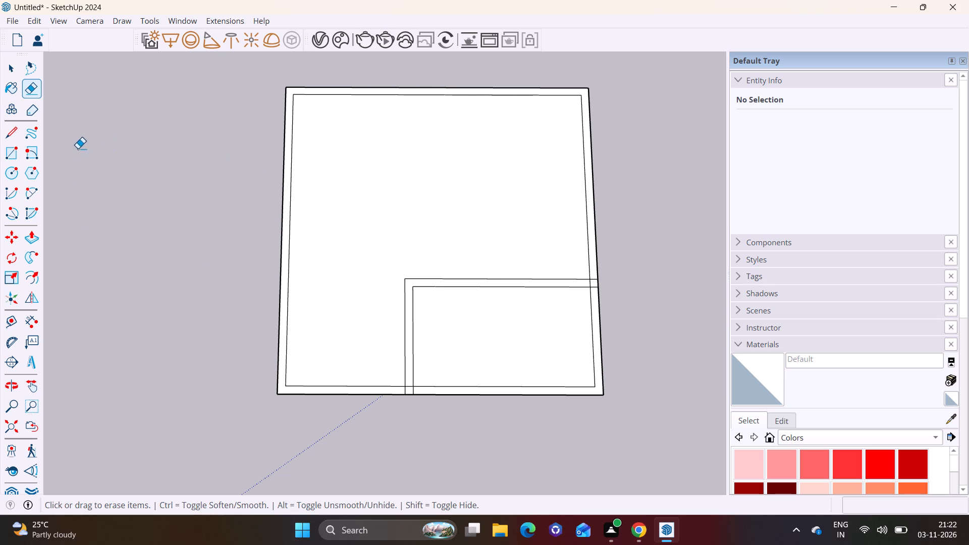
Examine the L-shaped partition outline in the plan's front right corner up close and from above.
{"action": "left_click", "coordinate": [16, 131]}
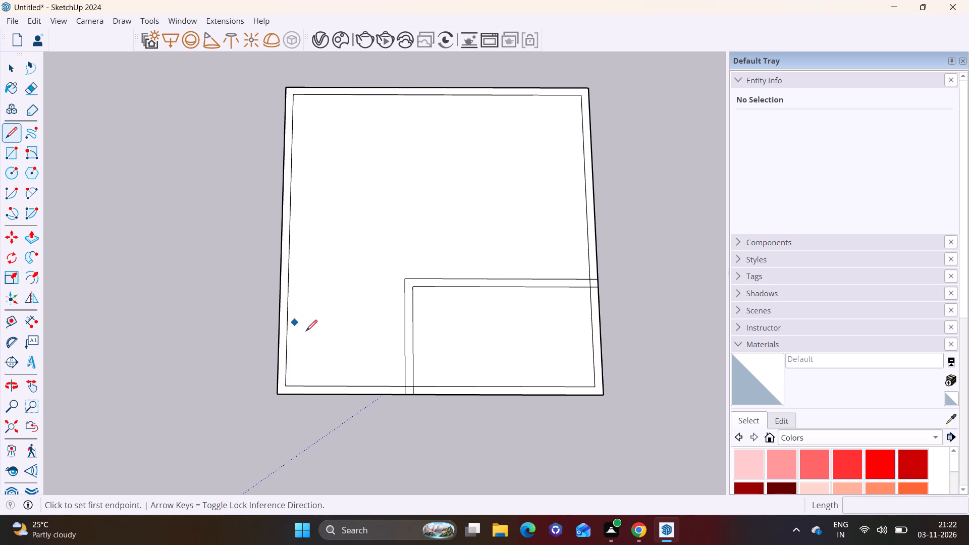
{"action": "middle_click_drag", "start_coordinate": [418, 347], "coordinate": [403, 380]}
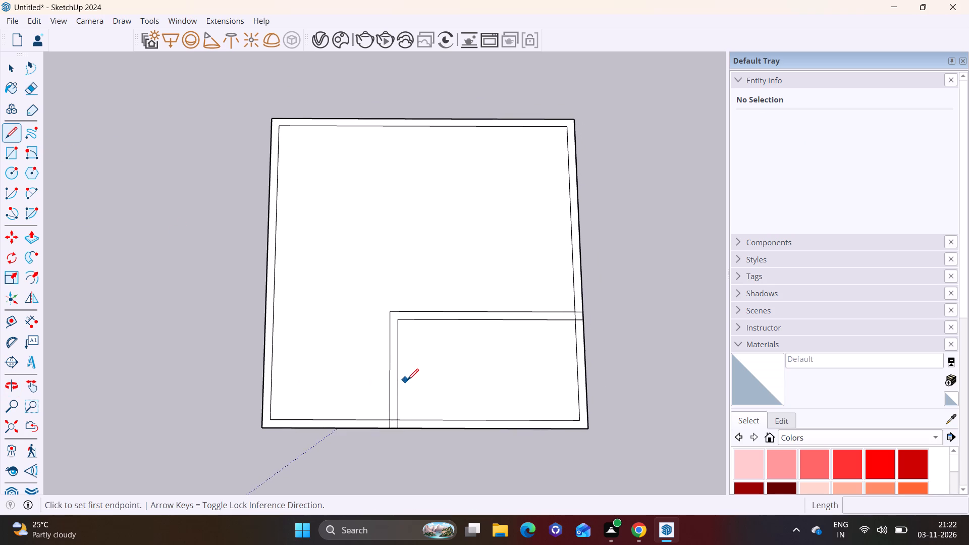
{"action": "scroll", "coordinate": [407, 380], "scroll_direction": "up", "scroll_amount": 2}
{"action": "middle_click_drag", "start_coordinate": [411, 378], "coordinate": [426, 344], "text": "shift"}
{"action": "middle_click_drag", "start_coordinate": [441, 375], "coordinate": [442, 345]}
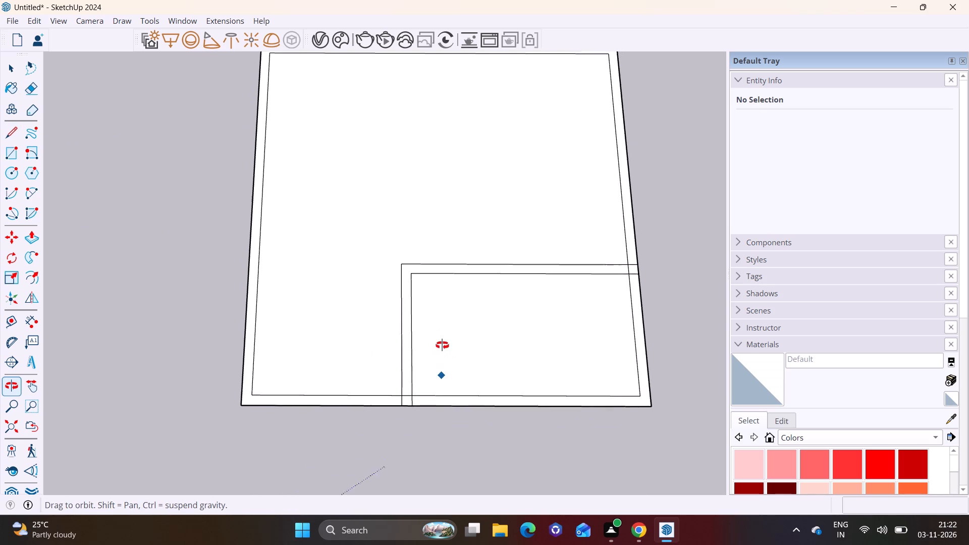
{"action": "middle_click_drag", "start_coordinate": [442, 345], "coordinate": [429, 349]}
{"action": "scroll", "coordinate": [429, 349], "scroll_direction": "down", "scroll_amount": 1}
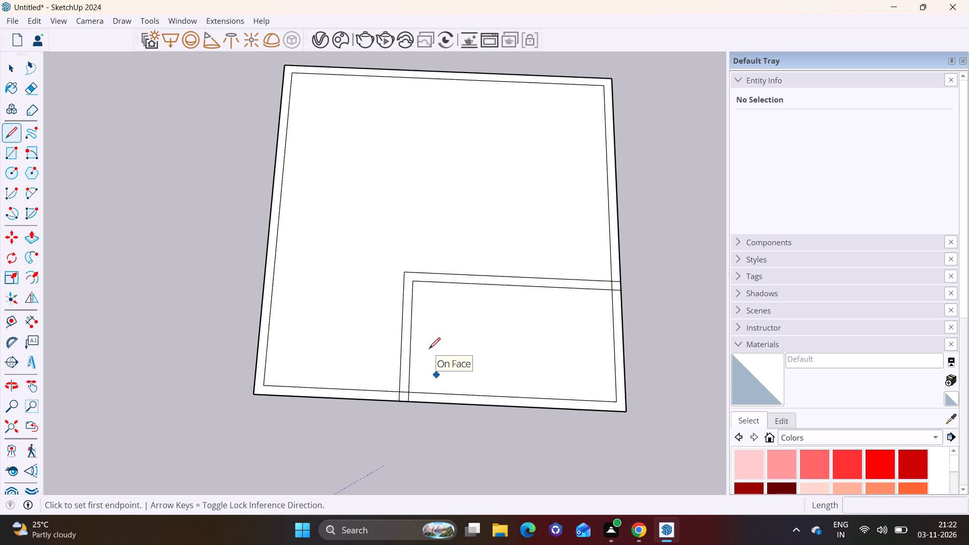
{"action": "scroll", "coordinate": [429, 349], "scroll_direction": "down", "scroll_amount": 1}
{"action": "middle_click_drag", "start_coordinate": [437, 362], "coordinate": [449, 361]}
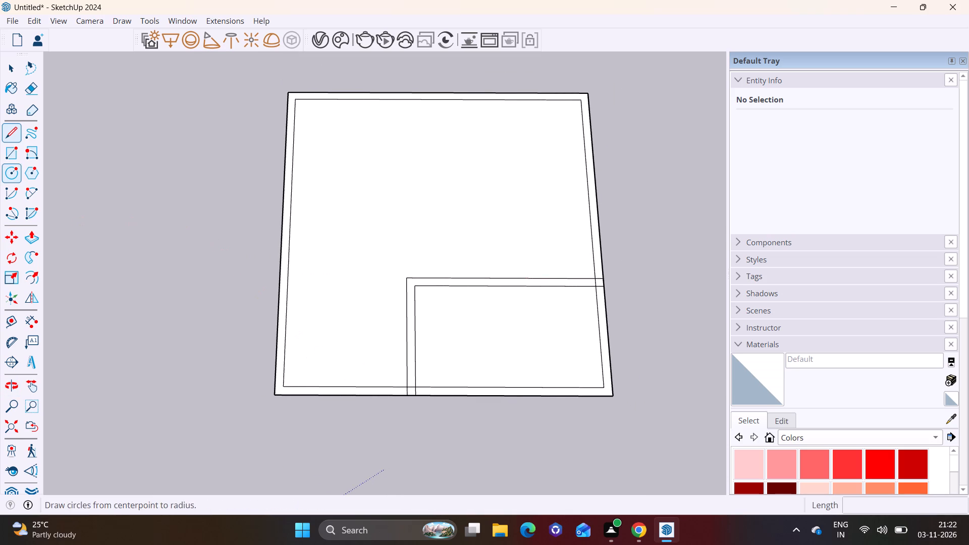
Move the outer left edge of the base outward by about 4' 6".
{"action": "left_click", "coordinate": [12, 70]}
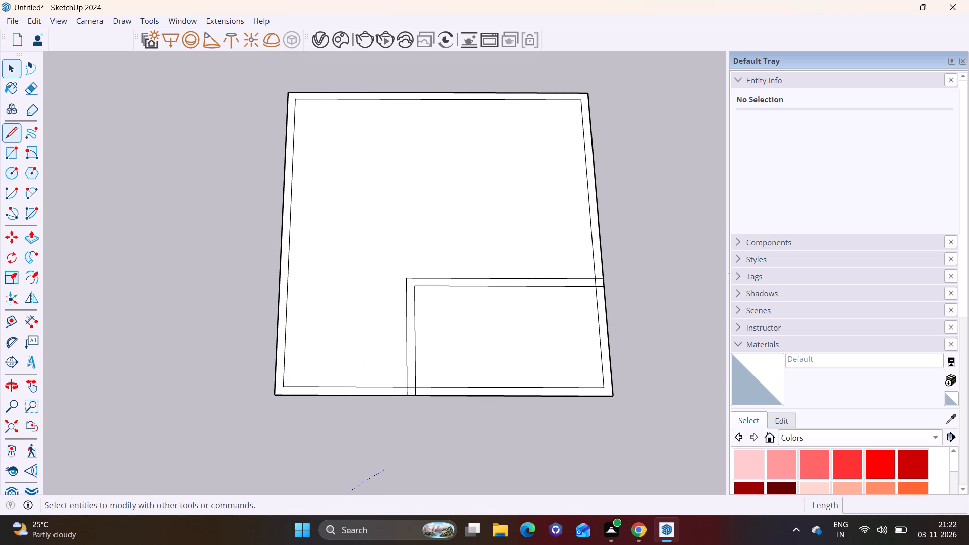
{"action": "left_click", "coordinate": [280, 246]}
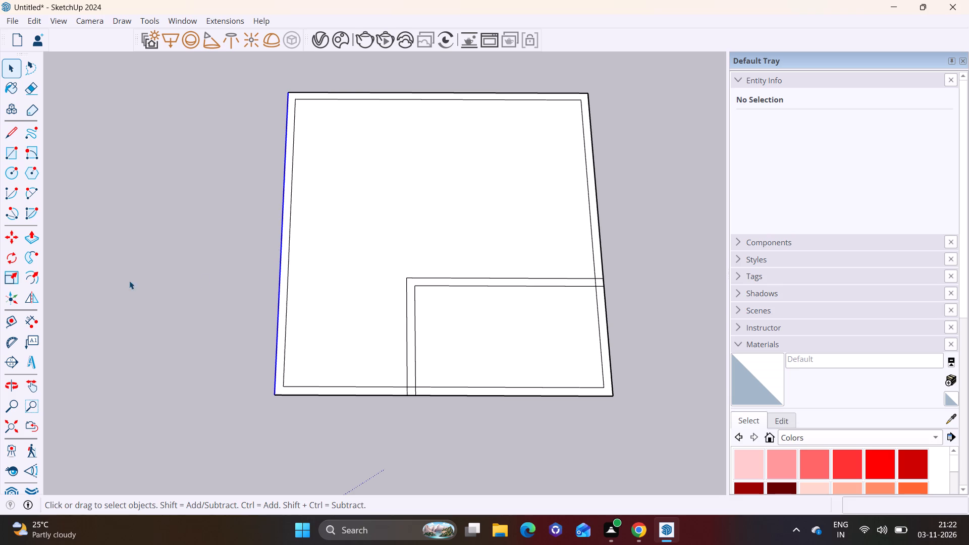
{"action": "left_click", "coordinate": [11, 234]}
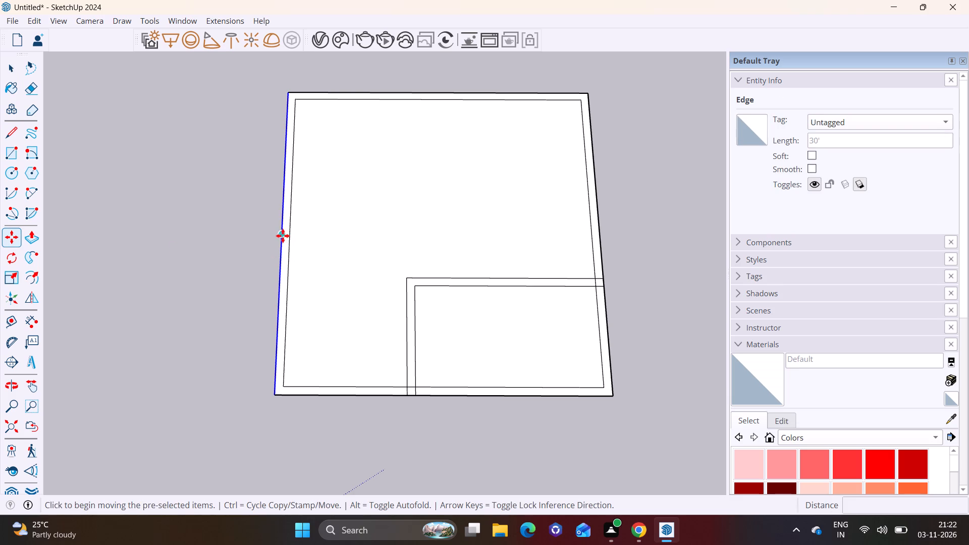
{"action": "left_click", "coordinate": [283, 236]}
{"action": "left_click", "coordinate": [234, 235]}
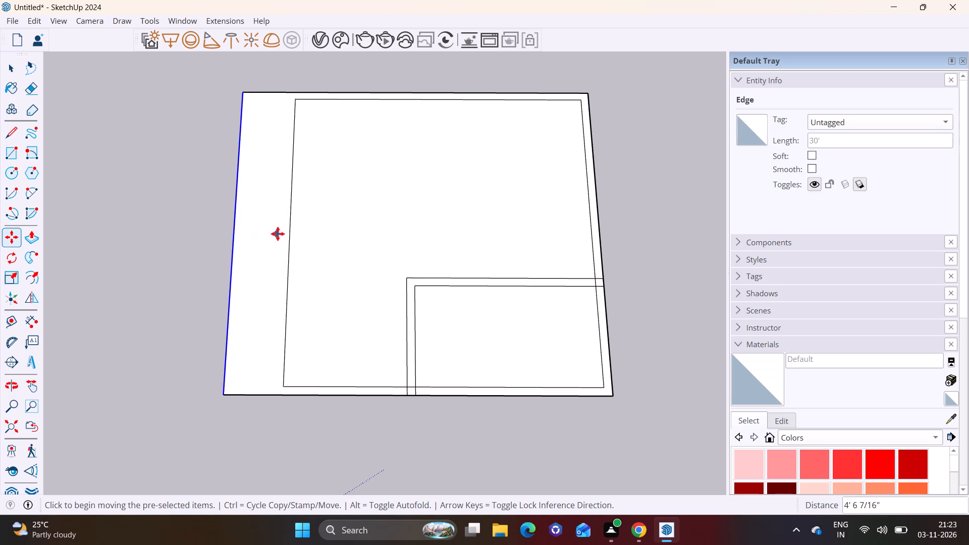
{"action": "key", "text": "space"}
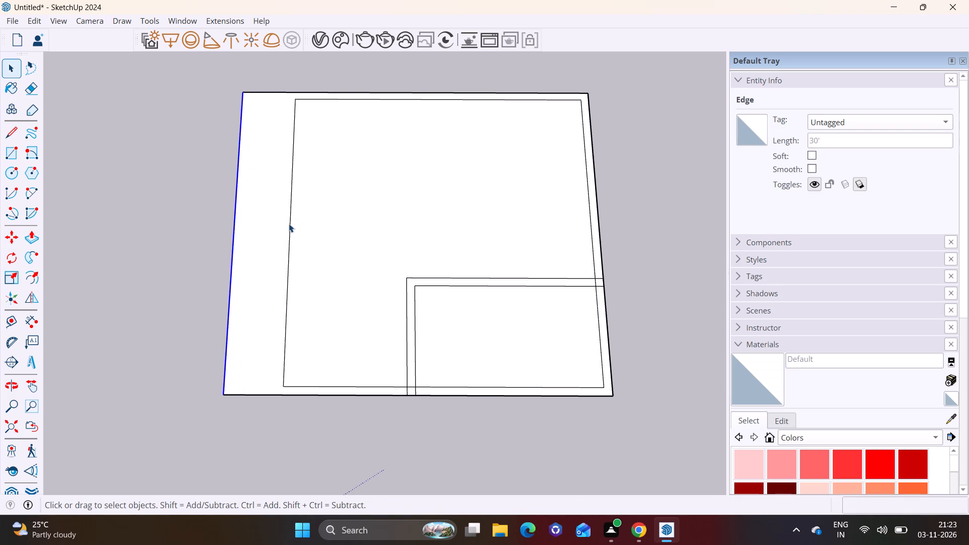
Move the inner left offset edge outward toward the relocated outer edge, leaving a narrow wall strip between them.
{"action": "left_click", "coordinate": [289, 224]}
{"action": "left_click", "coordinate": [8, 235]}
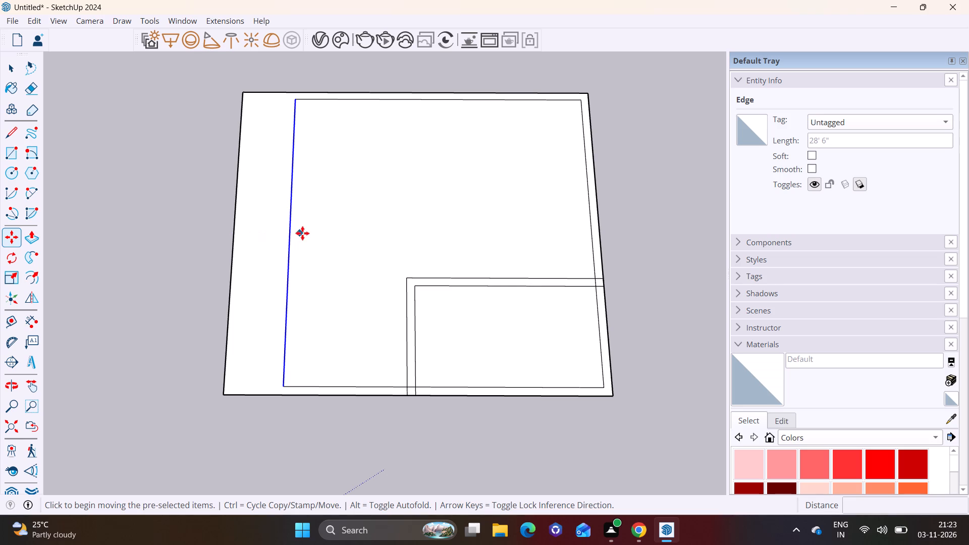
{"action": "left_click", "coordinate": [288, 233]}
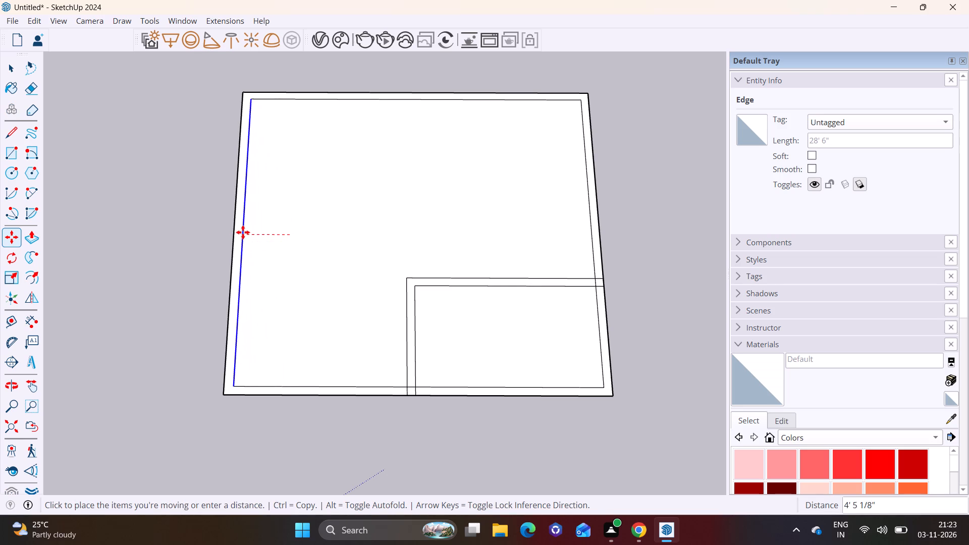
{"action": "left_click", "coordinate": [241, 232]}
{"action": "key", "text": "space"}
Erase the short leftover edges where the L-shaped partition crosses the front and right wall strips, joining them into one wall face.
{"action": "scroll", "coordinate": [142, 266], "scroll_direction": "down", "scroll_amount": 2}
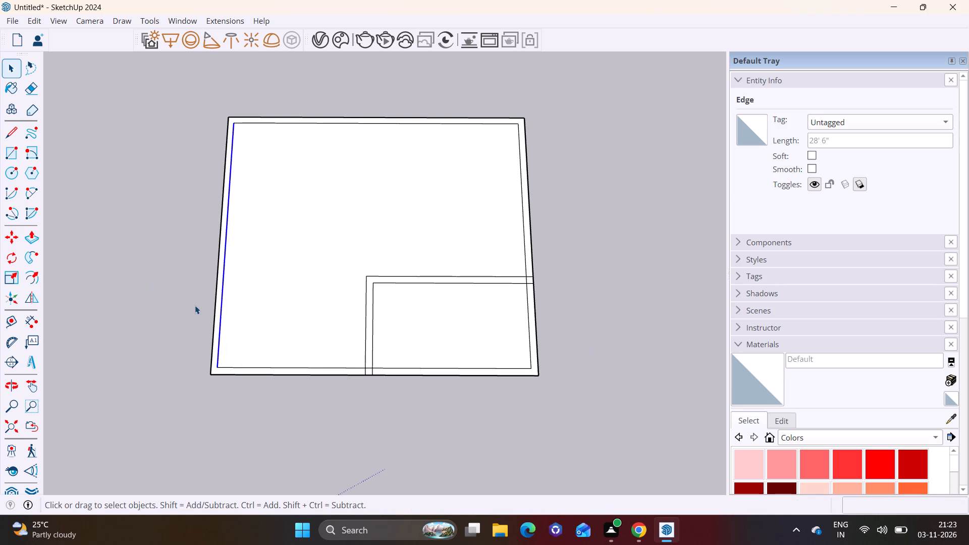
{"action": "scroll", "coordinate": [237, 336], "scroll_direction": "up", "scroll_amount": 2}
{"action": "left_click", "coordinate": [36, 88]}
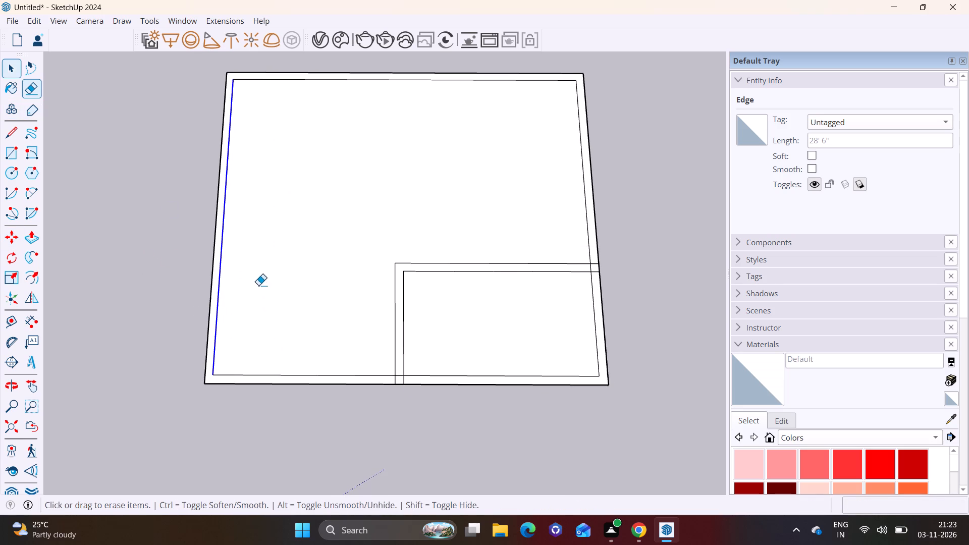
{"action": "scroll", "coordinate": [412, 390], "scroll_direction": "up", "scroll_amount": 8}
{"action": "left_click_drag", "start_coordinate": [403, 354], "coordinate": [403, 366]}
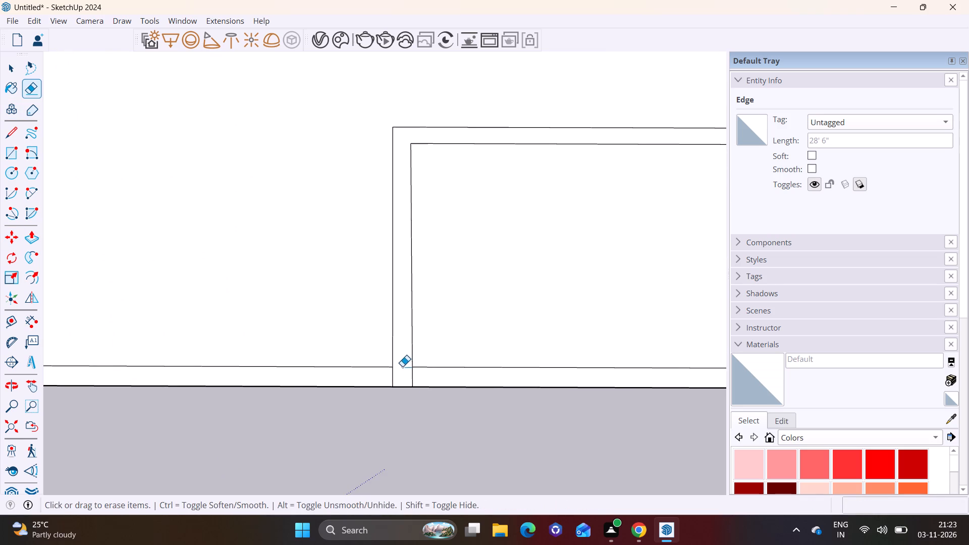
{"action": "left_click", "coordinate": [391, 371]}
{"action": "left_click", "coordinate": [392, 371]}
{"action": "scroll", "coordinate": [395, 371], "scroll_direction": "down", "scroll_amount": 2}
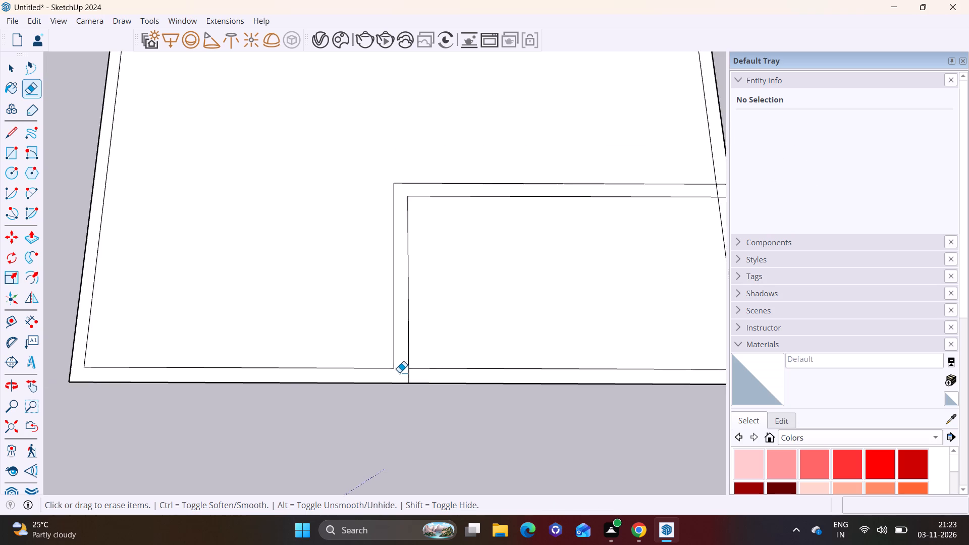
{"action": "scroll", "coordinate": [399, 372], "scroll_direction": "down", "scroll_amount": 4}
{"action": "scroll", "coordinate": [716, 202], "scroll_direction": "up", "scroll_amount": 8}
{"action": "left_click_drag", "start_coordinate": [601, 238], "coordinate": [607, 244]}
{"action": "left_click_drag", "start_coordinate": [582, 246], "coordinate": [596, 247]}
{"action": "scroll", "coordinate": [597, 248], "scroll_direction": "down", "scroll_amount": 8}
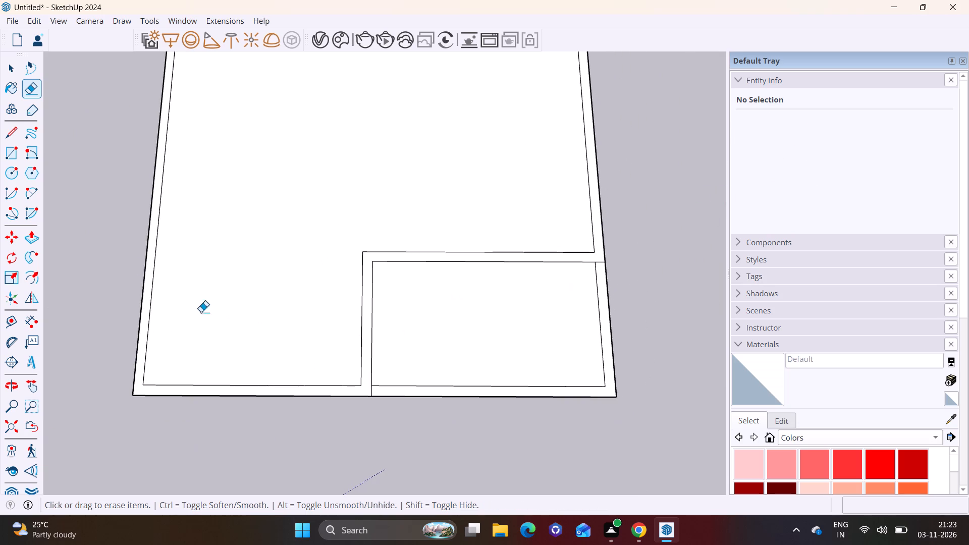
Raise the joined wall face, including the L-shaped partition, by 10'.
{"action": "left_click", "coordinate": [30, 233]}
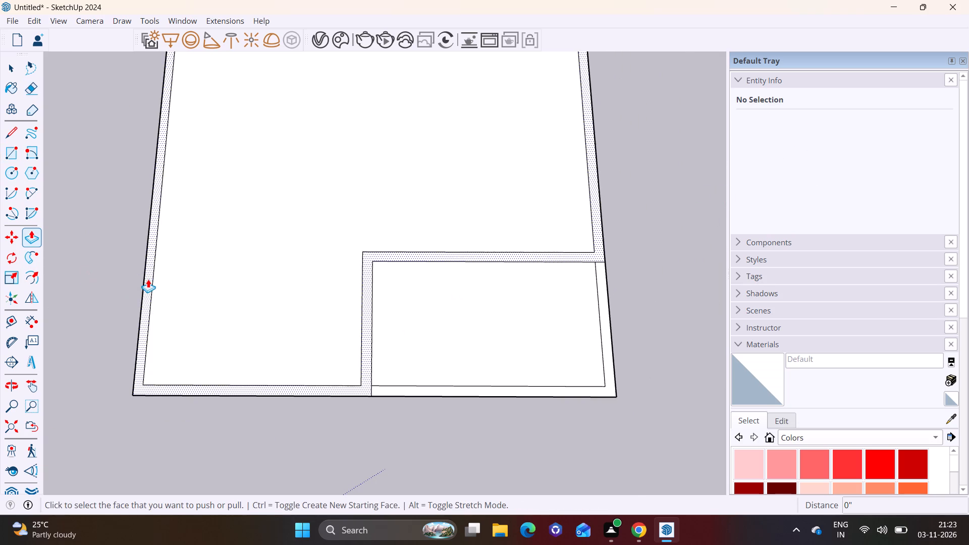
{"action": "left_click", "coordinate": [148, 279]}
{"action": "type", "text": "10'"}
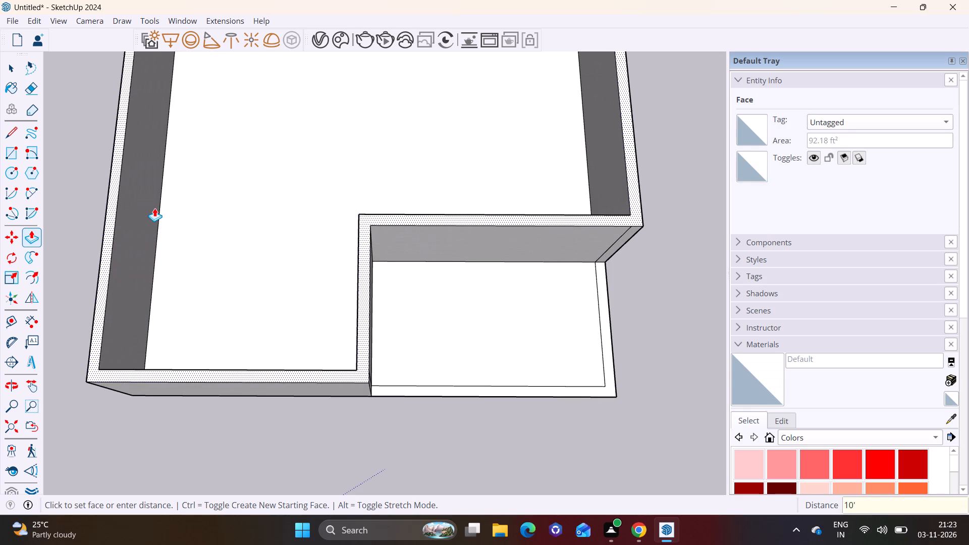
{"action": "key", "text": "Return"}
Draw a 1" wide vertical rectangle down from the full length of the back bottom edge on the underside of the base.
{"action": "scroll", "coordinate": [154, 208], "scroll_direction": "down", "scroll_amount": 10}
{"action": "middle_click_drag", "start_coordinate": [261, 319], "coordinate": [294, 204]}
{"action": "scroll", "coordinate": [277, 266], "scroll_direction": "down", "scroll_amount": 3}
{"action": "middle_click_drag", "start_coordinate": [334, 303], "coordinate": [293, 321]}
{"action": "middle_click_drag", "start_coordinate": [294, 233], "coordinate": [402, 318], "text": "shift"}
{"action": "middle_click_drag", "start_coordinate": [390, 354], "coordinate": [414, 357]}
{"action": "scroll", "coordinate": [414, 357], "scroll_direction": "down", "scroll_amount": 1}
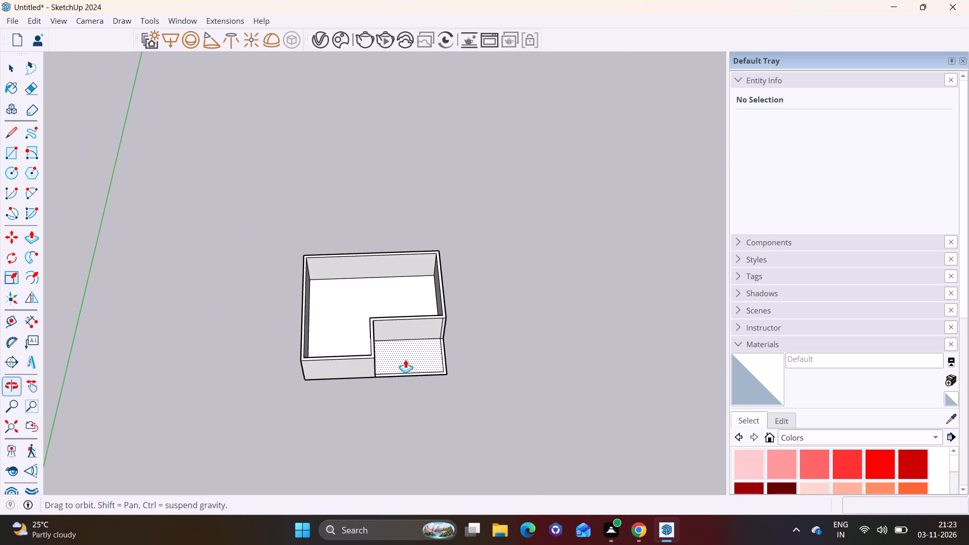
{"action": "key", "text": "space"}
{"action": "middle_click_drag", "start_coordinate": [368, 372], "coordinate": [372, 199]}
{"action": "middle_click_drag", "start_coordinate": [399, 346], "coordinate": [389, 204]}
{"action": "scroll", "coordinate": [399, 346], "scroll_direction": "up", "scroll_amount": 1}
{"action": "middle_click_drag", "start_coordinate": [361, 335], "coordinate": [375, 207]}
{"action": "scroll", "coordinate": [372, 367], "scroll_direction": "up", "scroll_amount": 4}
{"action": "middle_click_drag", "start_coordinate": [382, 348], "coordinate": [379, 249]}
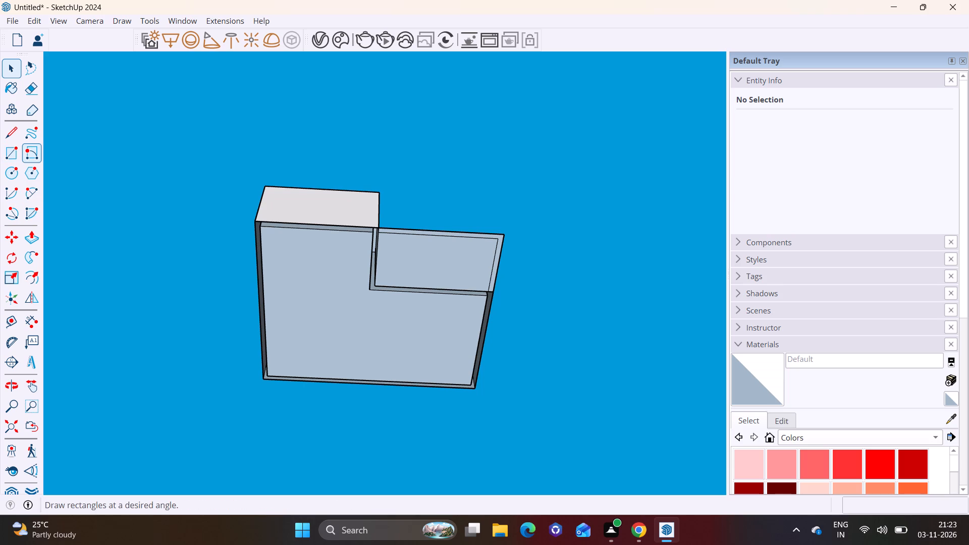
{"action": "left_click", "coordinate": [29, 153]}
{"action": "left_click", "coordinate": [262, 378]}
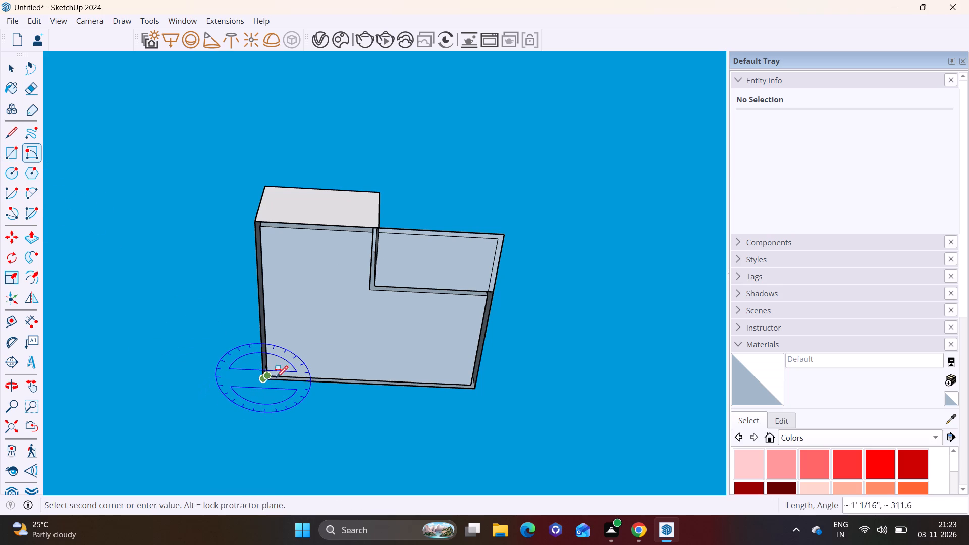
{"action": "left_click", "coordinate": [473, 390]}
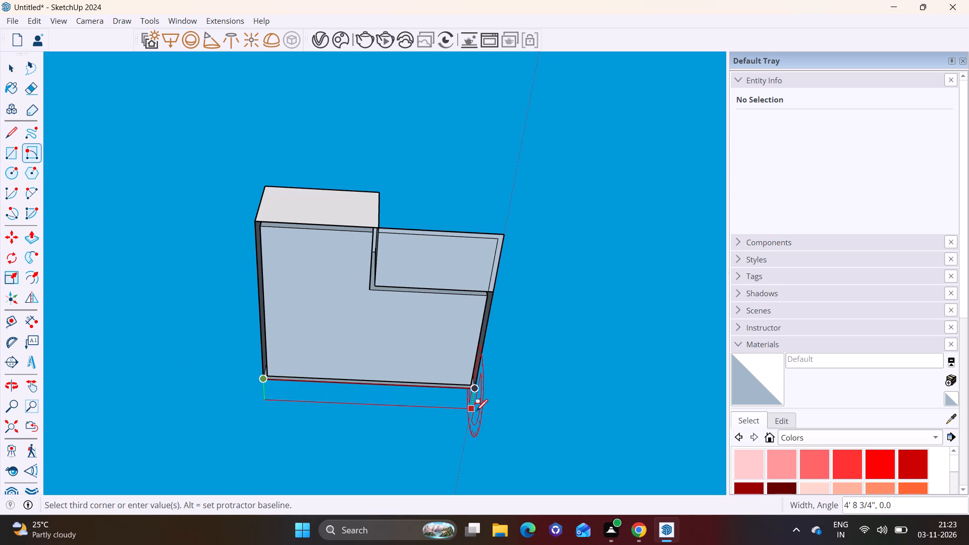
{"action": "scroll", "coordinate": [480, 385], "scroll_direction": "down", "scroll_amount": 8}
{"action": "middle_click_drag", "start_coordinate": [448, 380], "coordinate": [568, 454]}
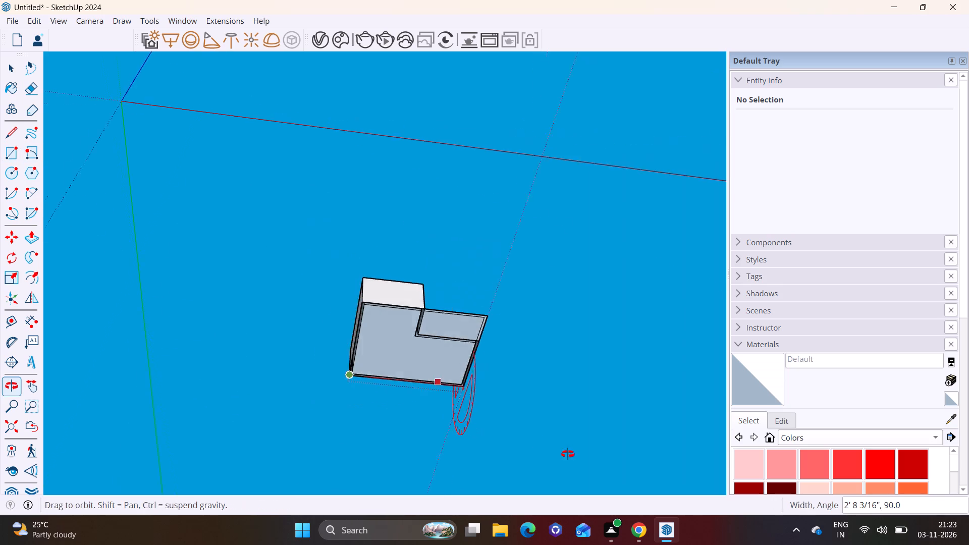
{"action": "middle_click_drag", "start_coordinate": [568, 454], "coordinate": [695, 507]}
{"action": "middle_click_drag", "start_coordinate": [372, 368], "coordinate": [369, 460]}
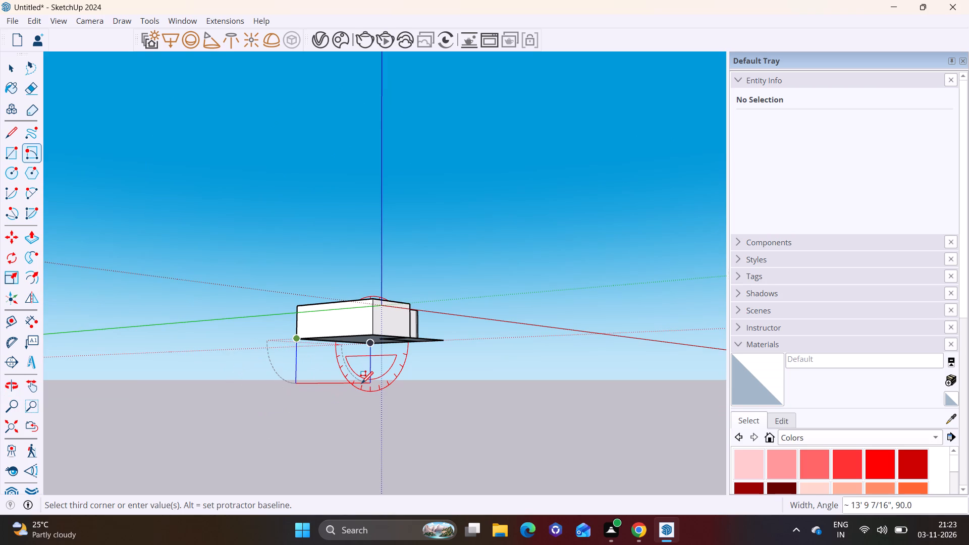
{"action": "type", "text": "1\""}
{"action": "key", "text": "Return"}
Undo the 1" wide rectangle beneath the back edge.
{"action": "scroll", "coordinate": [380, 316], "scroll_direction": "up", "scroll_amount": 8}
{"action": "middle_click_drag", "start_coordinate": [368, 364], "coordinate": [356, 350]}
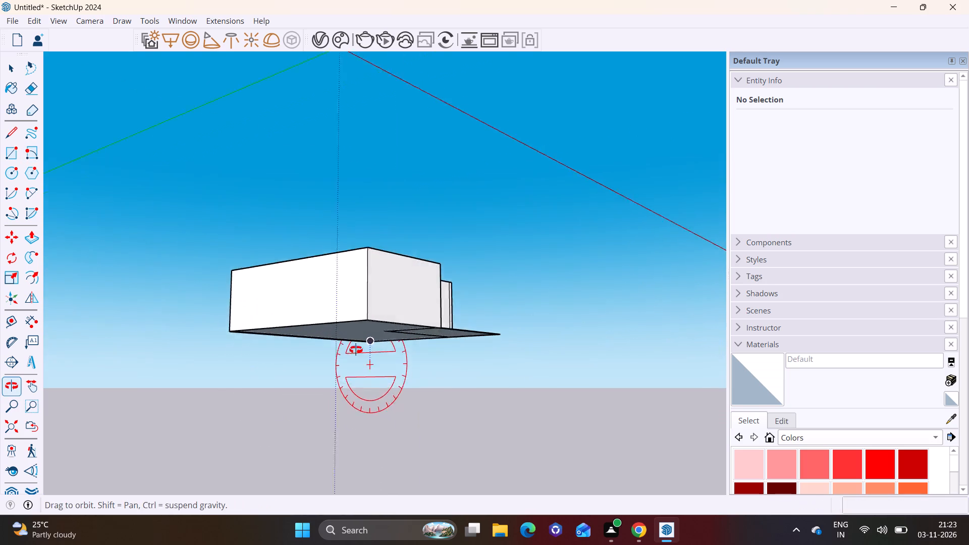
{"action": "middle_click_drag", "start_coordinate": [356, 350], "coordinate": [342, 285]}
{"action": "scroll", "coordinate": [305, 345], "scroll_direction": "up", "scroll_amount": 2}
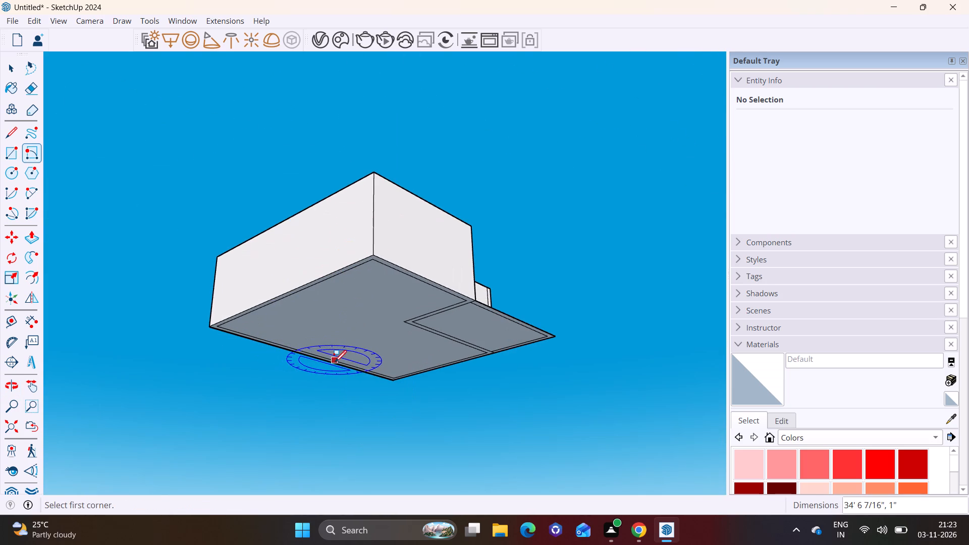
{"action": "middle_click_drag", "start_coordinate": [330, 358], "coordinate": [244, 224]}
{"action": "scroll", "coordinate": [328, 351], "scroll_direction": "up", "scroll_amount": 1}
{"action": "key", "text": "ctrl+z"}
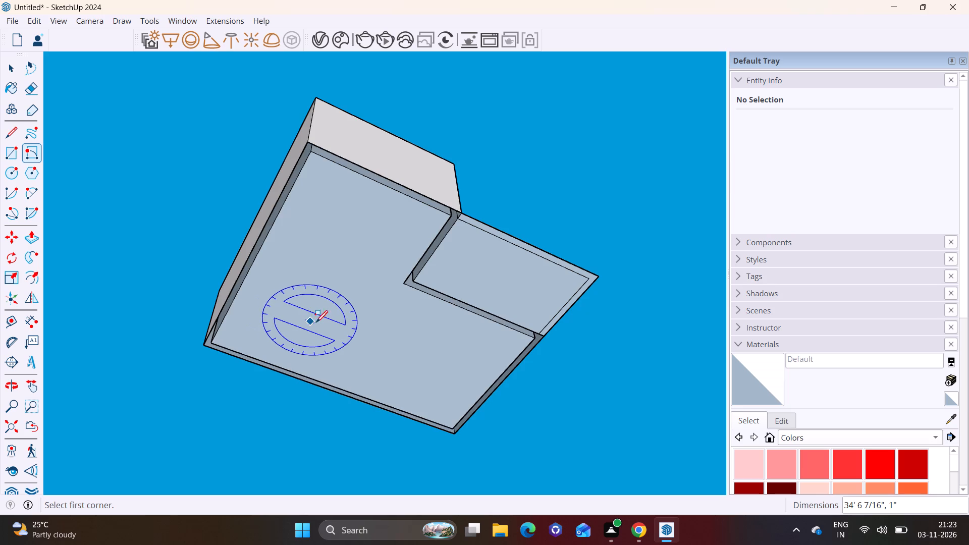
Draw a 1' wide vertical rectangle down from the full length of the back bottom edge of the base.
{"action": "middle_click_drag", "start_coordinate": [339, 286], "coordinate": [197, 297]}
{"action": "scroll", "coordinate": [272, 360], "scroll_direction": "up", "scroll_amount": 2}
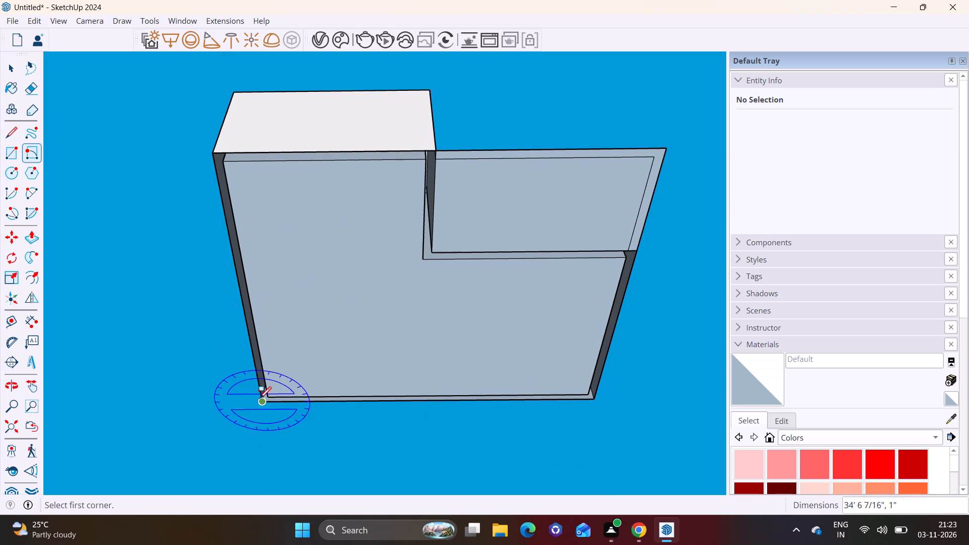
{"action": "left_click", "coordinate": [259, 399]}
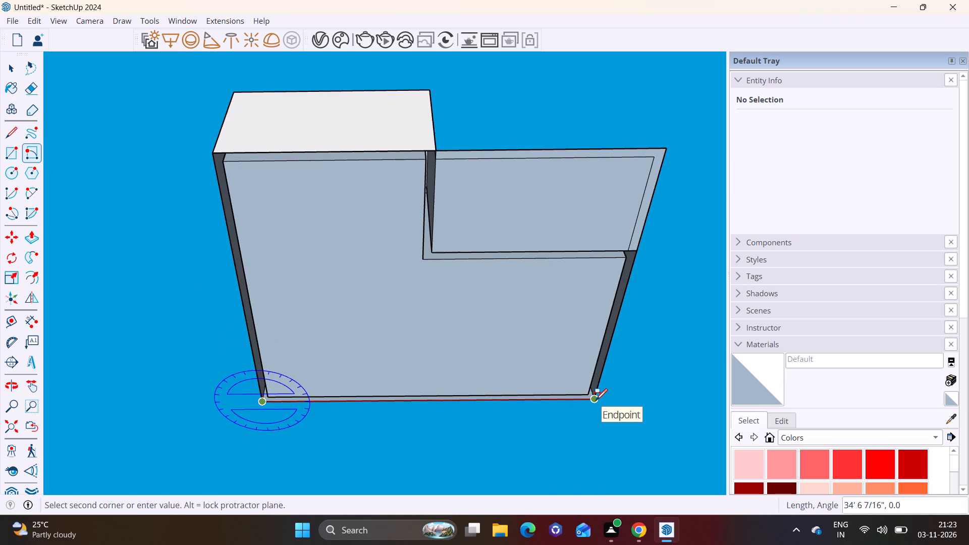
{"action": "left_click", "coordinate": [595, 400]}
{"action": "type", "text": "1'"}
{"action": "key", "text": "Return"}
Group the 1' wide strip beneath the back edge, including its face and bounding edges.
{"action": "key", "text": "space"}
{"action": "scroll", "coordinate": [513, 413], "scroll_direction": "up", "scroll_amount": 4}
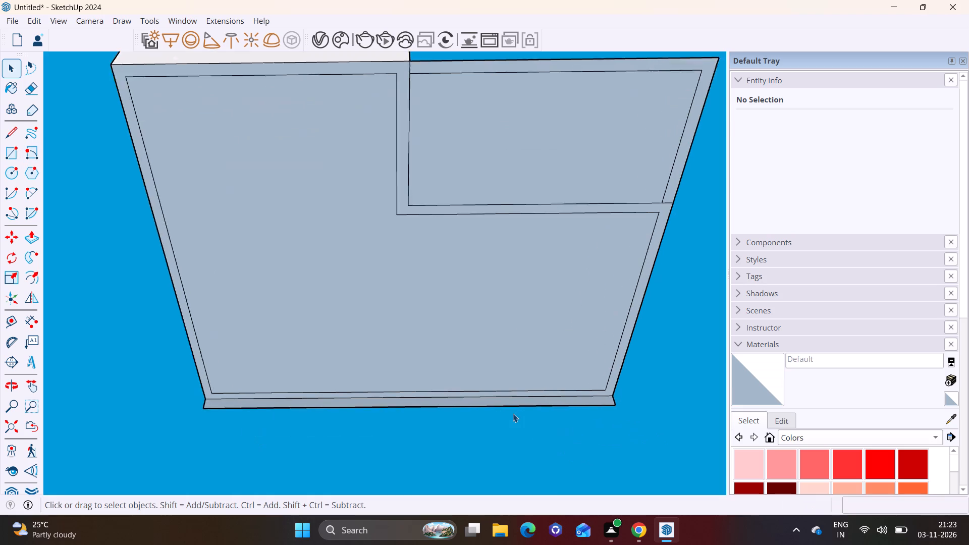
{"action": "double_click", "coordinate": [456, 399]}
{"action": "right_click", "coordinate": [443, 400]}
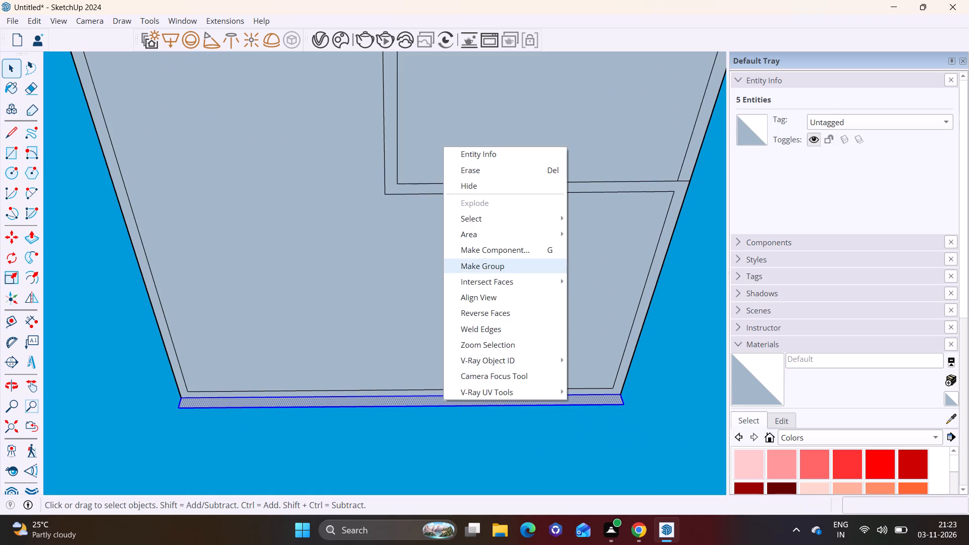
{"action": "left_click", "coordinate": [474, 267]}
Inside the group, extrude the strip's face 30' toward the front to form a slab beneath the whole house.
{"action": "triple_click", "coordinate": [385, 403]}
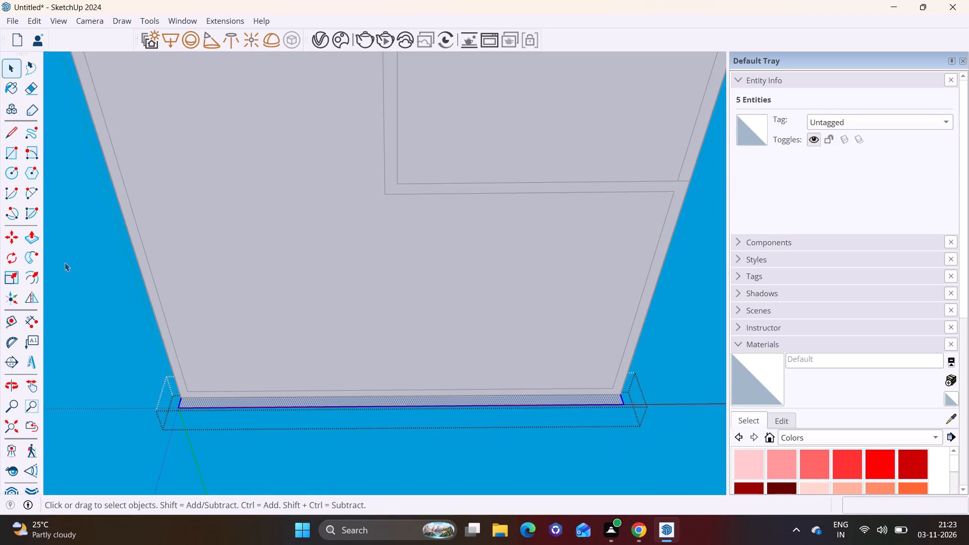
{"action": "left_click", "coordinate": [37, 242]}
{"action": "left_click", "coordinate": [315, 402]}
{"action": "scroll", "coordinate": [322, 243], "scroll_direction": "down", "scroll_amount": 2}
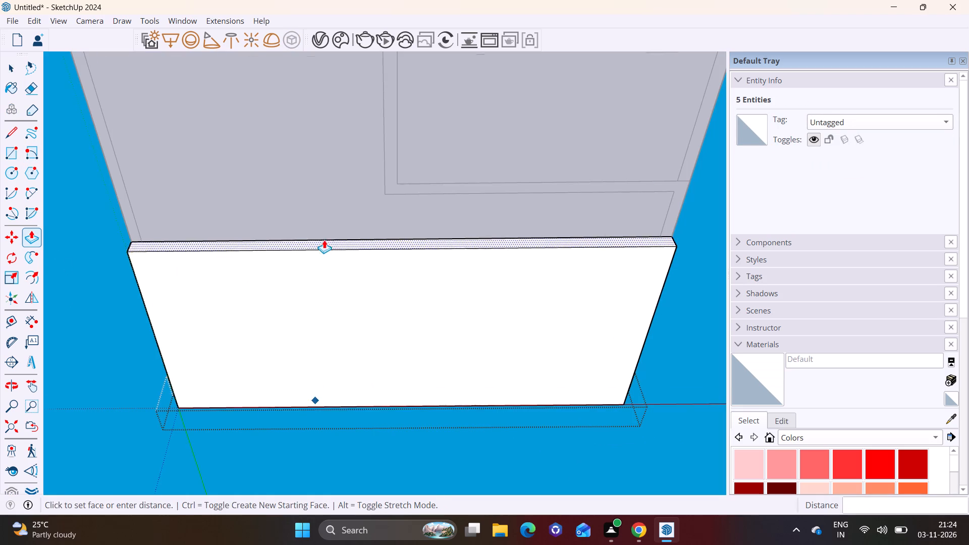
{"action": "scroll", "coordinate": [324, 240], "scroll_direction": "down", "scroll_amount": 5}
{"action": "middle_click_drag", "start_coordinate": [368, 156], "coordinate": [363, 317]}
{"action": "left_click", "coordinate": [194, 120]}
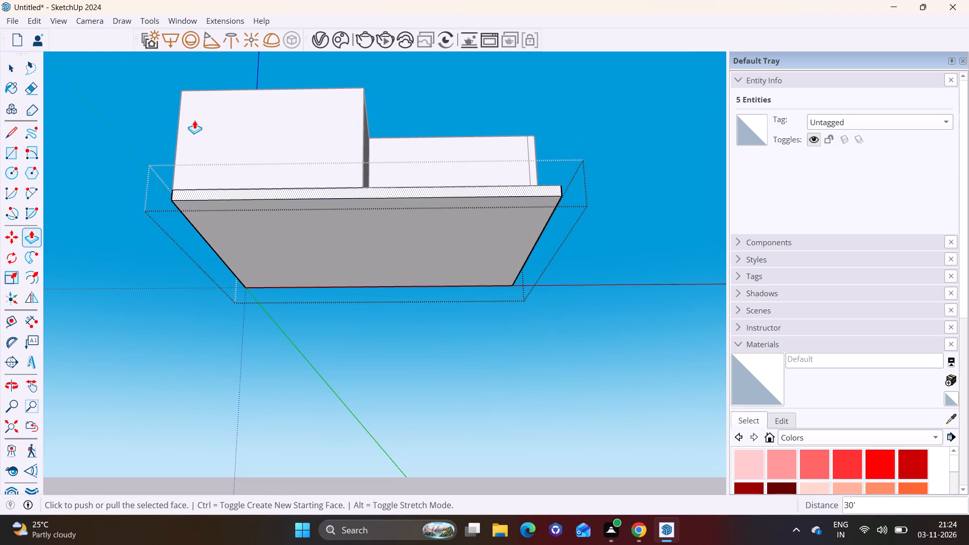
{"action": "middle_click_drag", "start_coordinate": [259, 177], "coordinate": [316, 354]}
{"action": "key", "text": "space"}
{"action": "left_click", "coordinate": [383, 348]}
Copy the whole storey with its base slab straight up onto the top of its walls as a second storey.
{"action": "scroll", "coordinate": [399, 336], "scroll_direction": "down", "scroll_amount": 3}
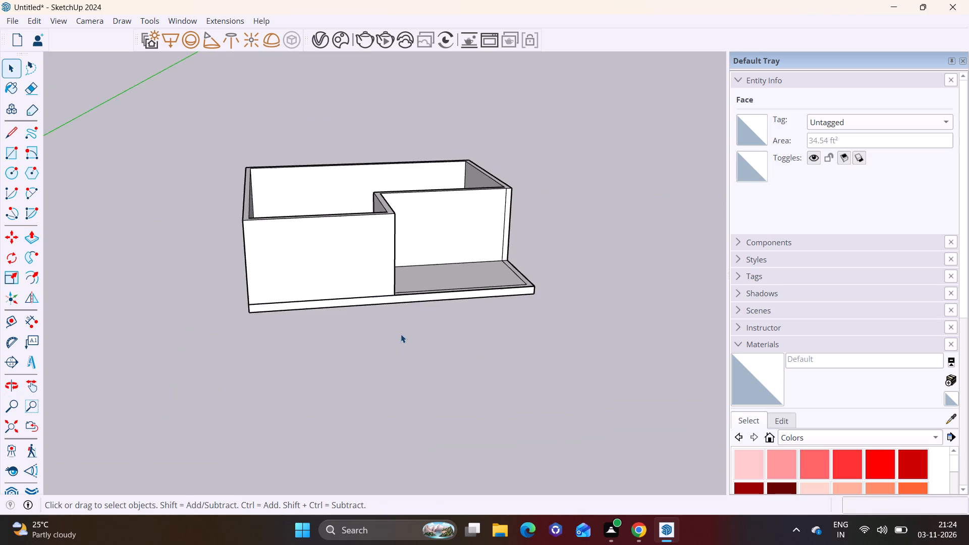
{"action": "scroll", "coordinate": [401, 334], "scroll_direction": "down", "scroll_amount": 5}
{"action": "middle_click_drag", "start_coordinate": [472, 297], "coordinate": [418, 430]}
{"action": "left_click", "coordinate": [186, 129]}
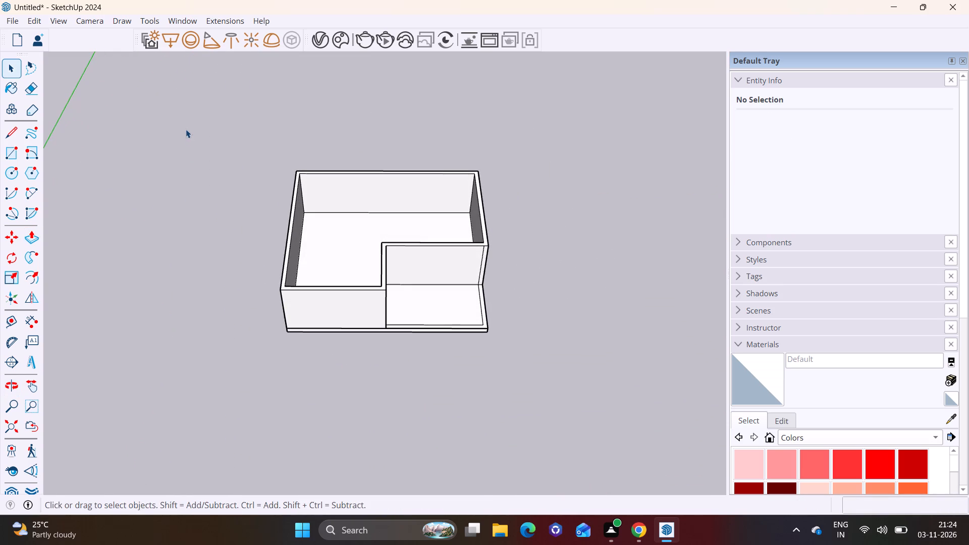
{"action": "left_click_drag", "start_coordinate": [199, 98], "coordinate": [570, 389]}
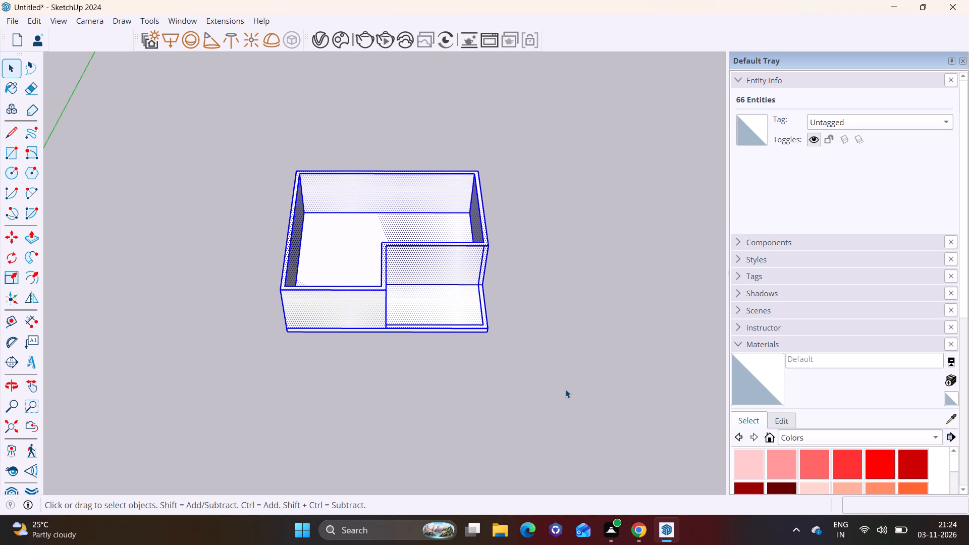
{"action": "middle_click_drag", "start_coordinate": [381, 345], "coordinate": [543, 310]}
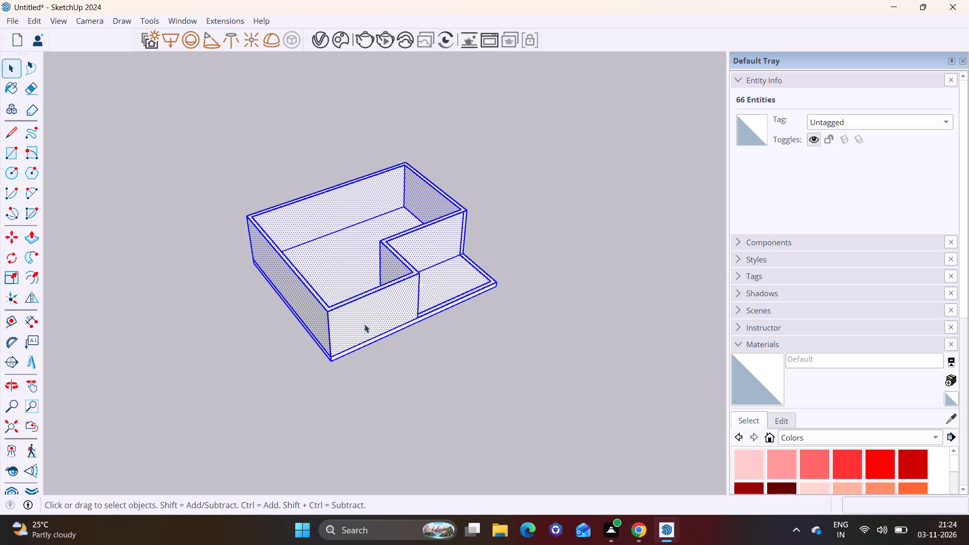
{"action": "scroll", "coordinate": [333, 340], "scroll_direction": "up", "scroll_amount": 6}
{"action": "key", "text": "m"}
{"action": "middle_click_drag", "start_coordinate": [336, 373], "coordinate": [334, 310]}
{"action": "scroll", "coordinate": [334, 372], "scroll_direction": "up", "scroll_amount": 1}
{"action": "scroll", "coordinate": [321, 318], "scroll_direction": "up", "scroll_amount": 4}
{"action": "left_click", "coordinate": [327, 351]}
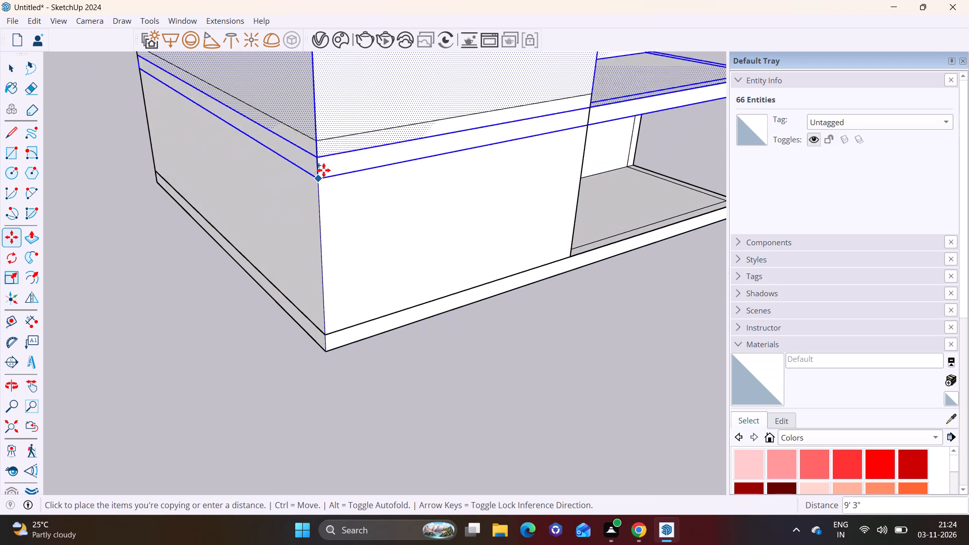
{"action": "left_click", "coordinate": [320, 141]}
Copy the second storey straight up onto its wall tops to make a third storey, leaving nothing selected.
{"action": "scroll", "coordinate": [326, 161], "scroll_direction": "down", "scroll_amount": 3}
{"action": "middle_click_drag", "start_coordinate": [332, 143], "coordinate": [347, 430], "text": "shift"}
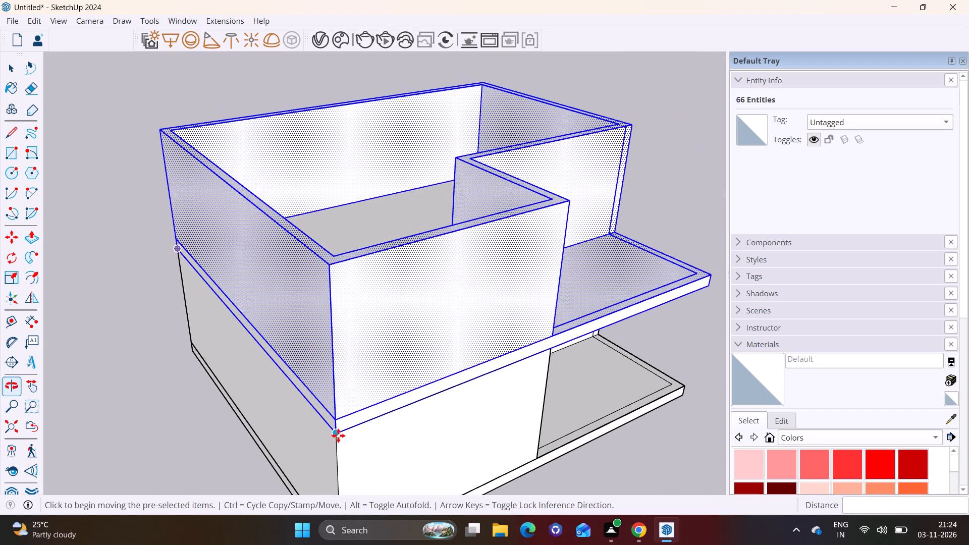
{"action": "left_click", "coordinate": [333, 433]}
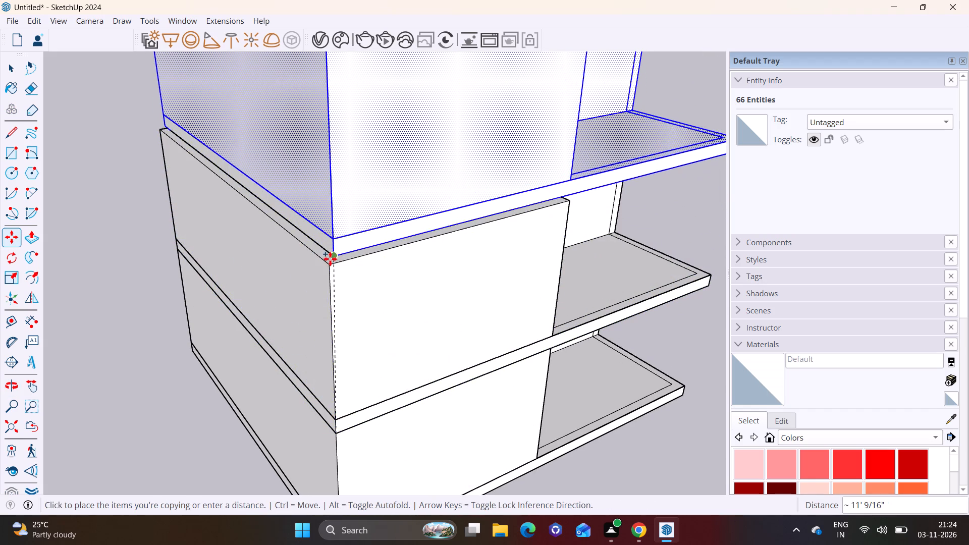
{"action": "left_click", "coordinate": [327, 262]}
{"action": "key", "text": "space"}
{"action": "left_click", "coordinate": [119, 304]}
Examine the stacked three-storey model and its open front corners from several angles.
{"action": "scroll", "coordinate": [336, 347], "scroll_direction": "down", "scroll_amount": 3}
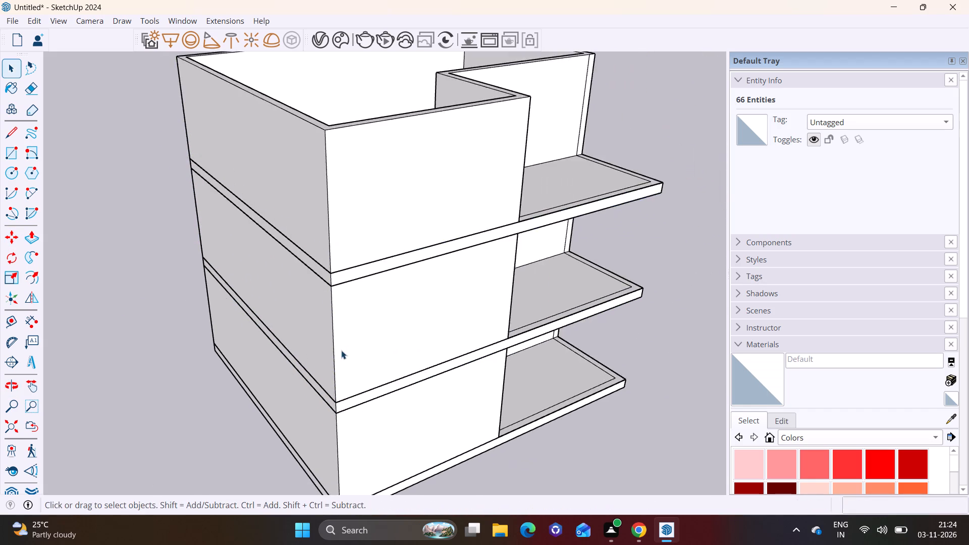
{"action": "scroll", "coordinate": [341, 350], "scroll_direction": "down", "scroll_amount": 5}
{"action": "middle_click_drag", "start_coordinate": [527, 378], "coordinate": [307, 357]}
{"action": "middle_click_drag", "start_coordinate": [430, 363], "coordinate": [537, 351]}
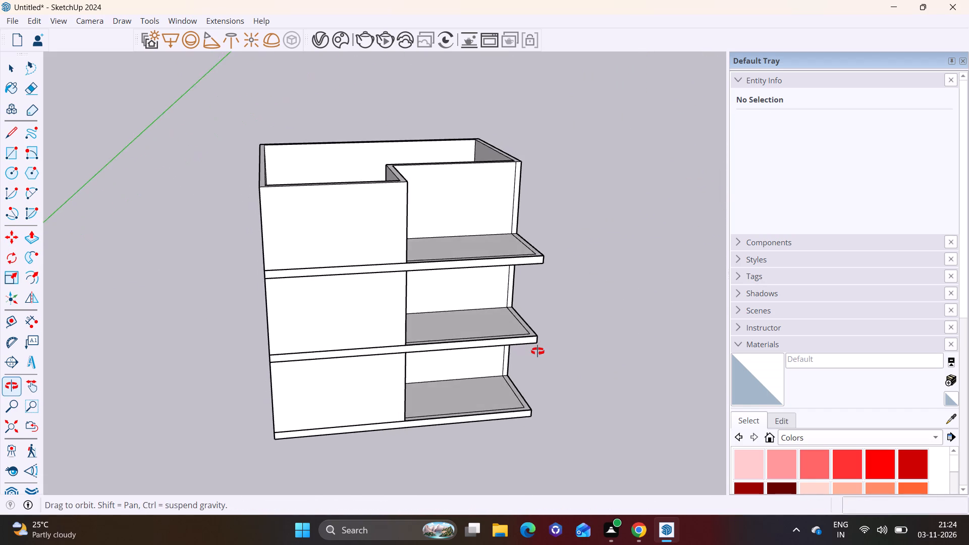
{"action": "middle_click_drag", "start_coordinate": [537, 351], "coordinate": [518, 362]}
{"action": "scroll", "coordinate": [520, 356], "scroll_direction": "up", "scroll_amount": 5}
{"action": "middle_click_drag", "start_coordinate": [517, 352], "coordinate": [519, 446]}
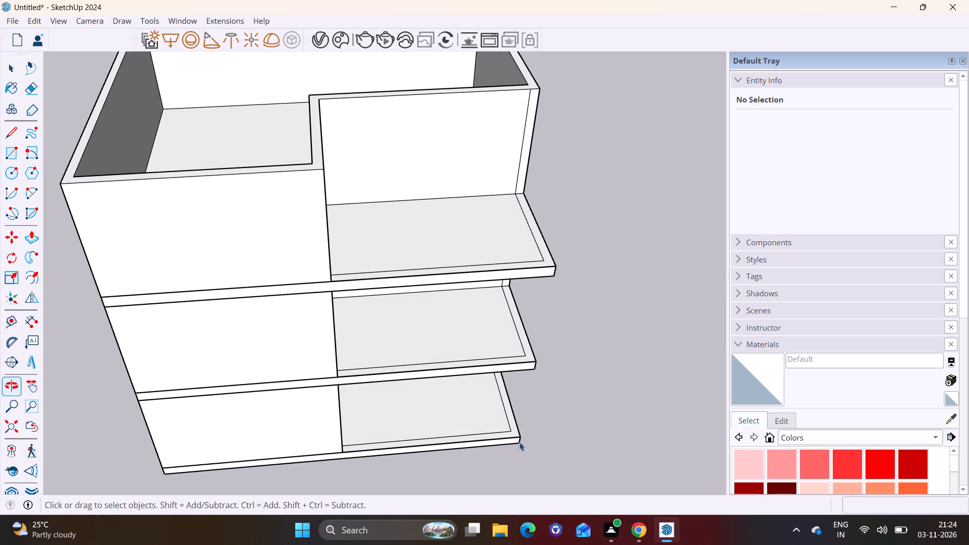
{"action": "scroll", "coordinate": [506, 387], "scroll_direction": "down", "scroll_amount": 5}
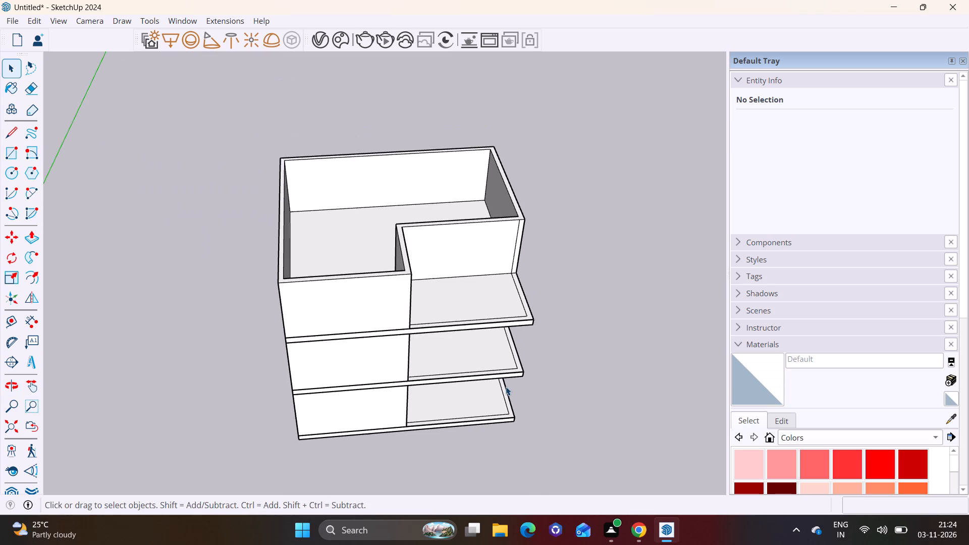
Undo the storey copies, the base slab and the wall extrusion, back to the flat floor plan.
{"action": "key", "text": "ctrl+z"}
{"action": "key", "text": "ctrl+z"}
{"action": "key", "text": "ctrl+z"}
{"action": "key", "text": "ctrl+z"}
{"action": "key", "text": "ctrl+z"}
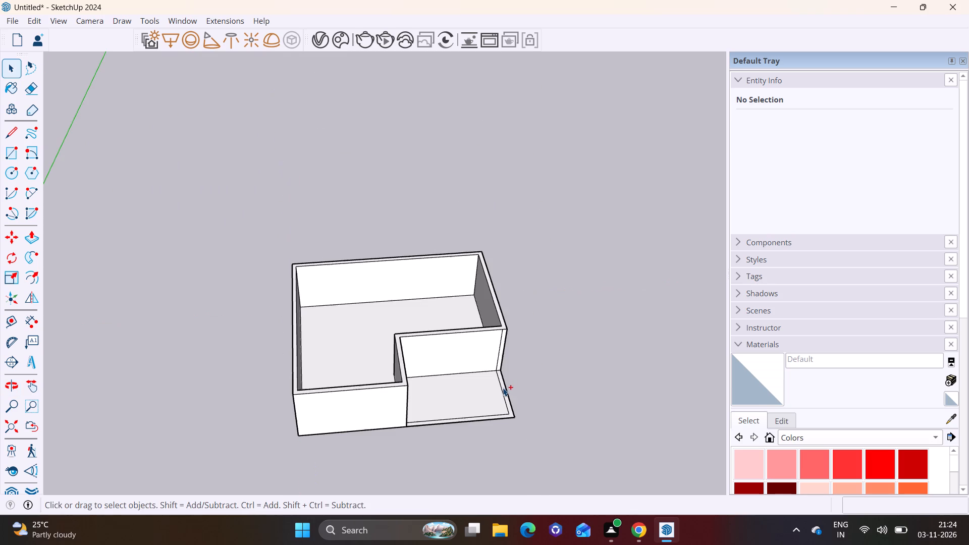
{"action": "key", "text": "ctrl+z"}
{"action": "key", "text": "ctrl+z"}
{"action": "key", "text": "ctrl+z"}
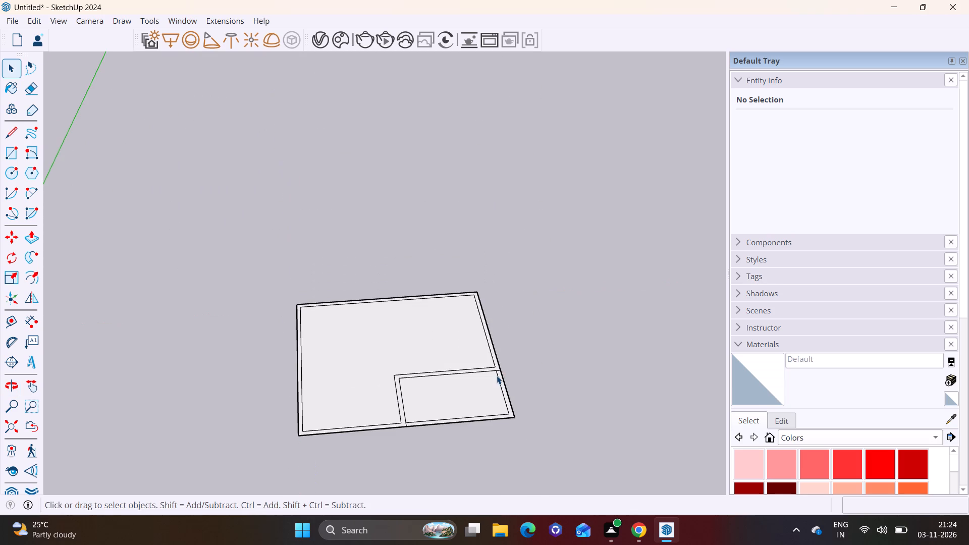
Undo the erasures of the leftover edges where the L-shaped partition crosses the front and right wall strips.
{"action": "middle_click_drag", "start_coordinate": [498, 374], "coordinate": [481, 428]}
{"action": "scroll", "coordinate": [493, 361], "scroll_direction": "up", "scroll_amount": 10}
{"action": "middle_click_drag", "start_coordinate": [493, 372], "coordinate": [493, 287], "text": "shift"}
{"action": "left_click", "coordinate": [494, 263]}
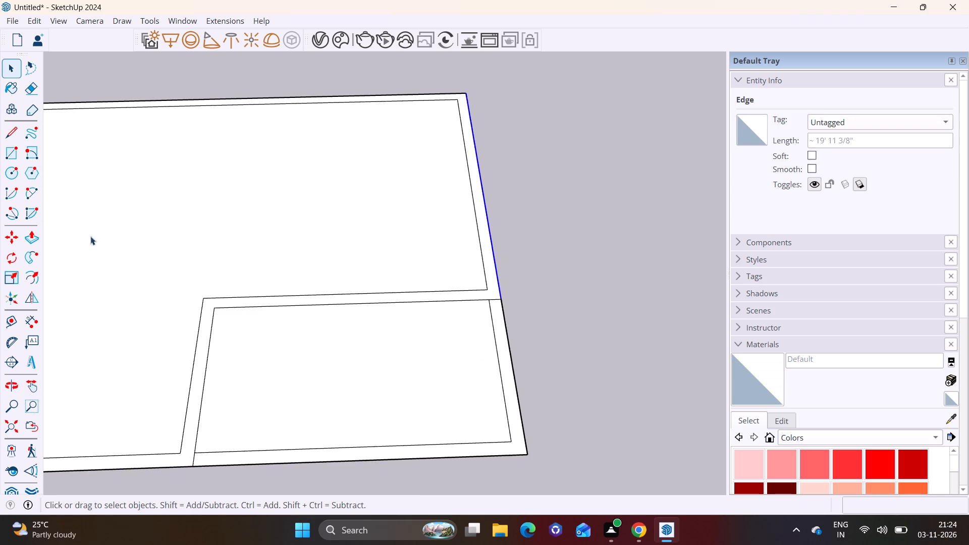
{"action": "key", "text": "ctrl+z"}
{"action": "key", "text": "ctrl+z"}
{"action": "key", "text": "ctrl+z"}
{"action": "key", "text": "ctrl+z"}
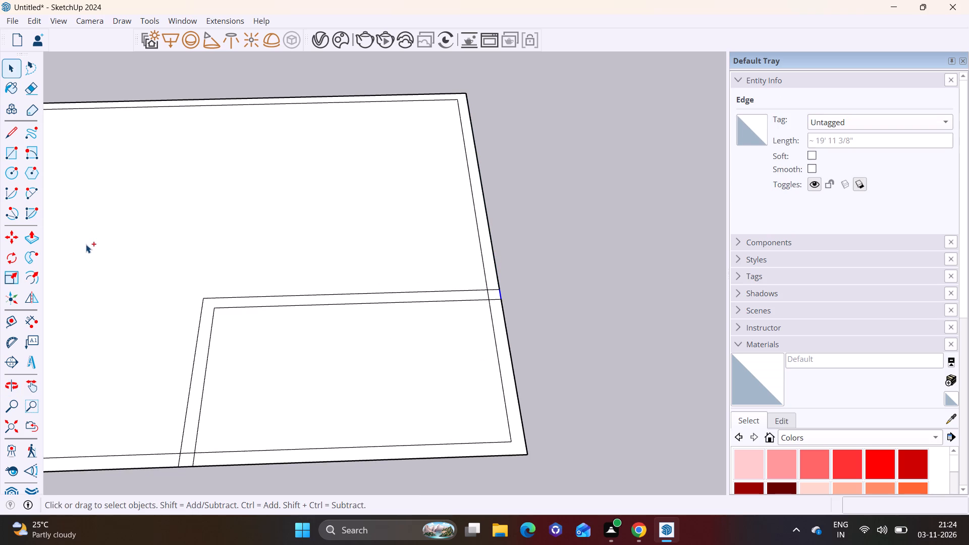
Undo the left wall edge moves and the partition's second outline, back to its single outline with two crossing guide lines.
{"action": "key", "text": "ctrl+z"}
{"action": "key", "text": "ctrl+z"}
{"action": "key", "text": "ctrl+z"}
{"action": "key", "text": "ctrl+z"}
{"action": "key", "text": "ctrl+z"}
{"action": "key", "text": "ctrl+z"}
{"action": "key", "text": "ctrl+z"}
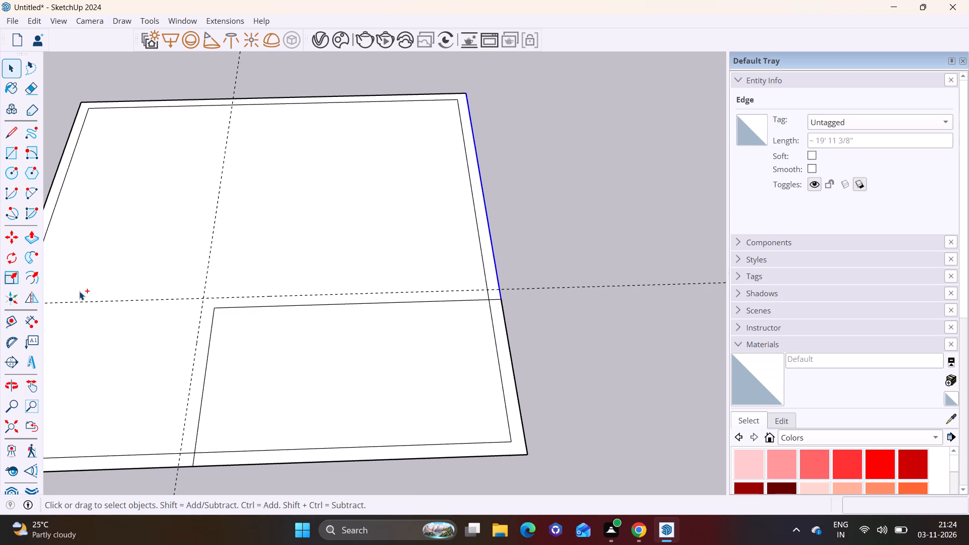
Undo the two guide lines and the L-shaped partition outline, back to the plain double-outlined floor rectangle.
{"action": "key", "text": "ctrl+z"}
{"action": "key", "text": "ctrl+z"}
{"action": "key", "text": "ctrl+z"}
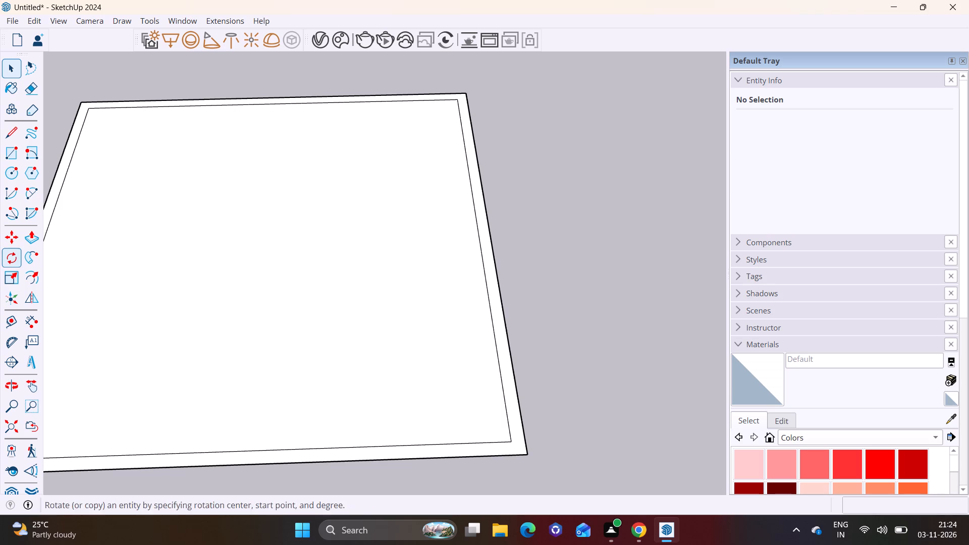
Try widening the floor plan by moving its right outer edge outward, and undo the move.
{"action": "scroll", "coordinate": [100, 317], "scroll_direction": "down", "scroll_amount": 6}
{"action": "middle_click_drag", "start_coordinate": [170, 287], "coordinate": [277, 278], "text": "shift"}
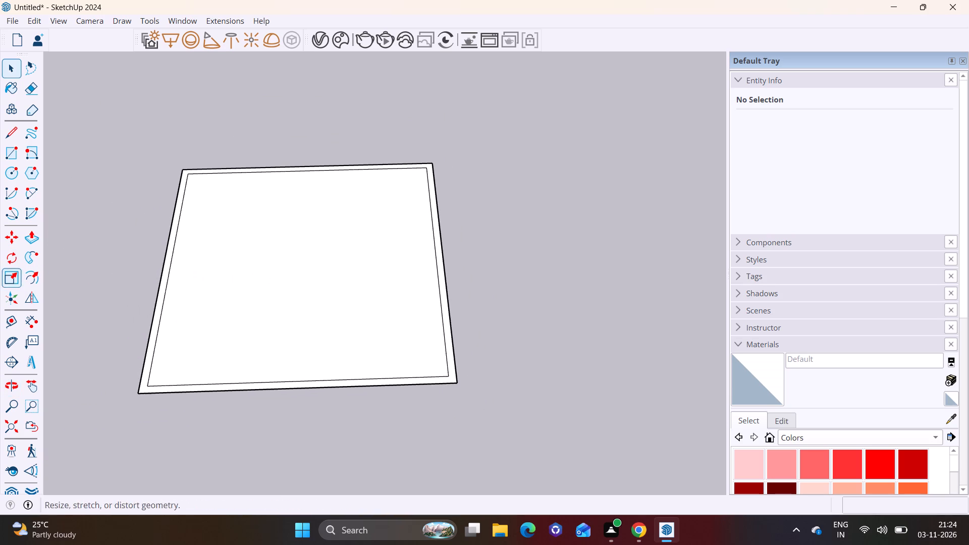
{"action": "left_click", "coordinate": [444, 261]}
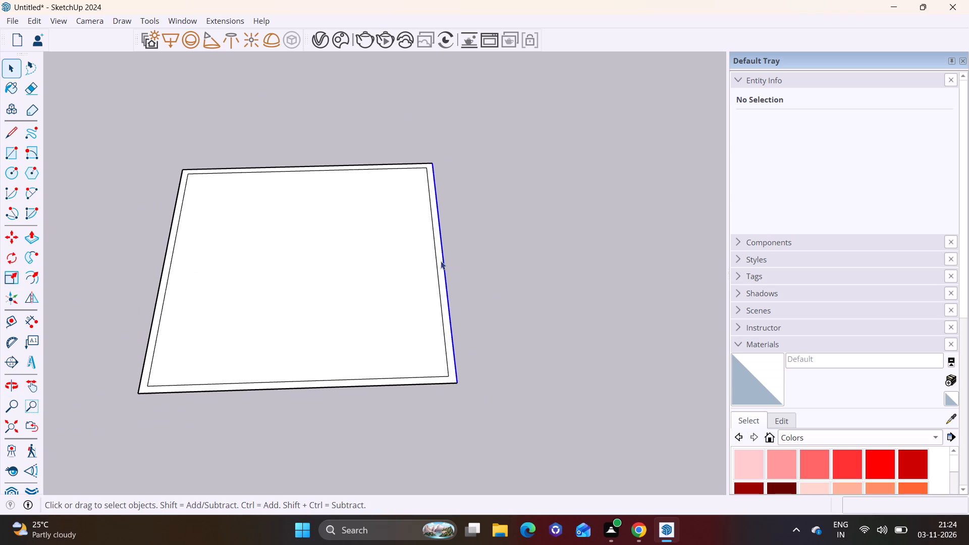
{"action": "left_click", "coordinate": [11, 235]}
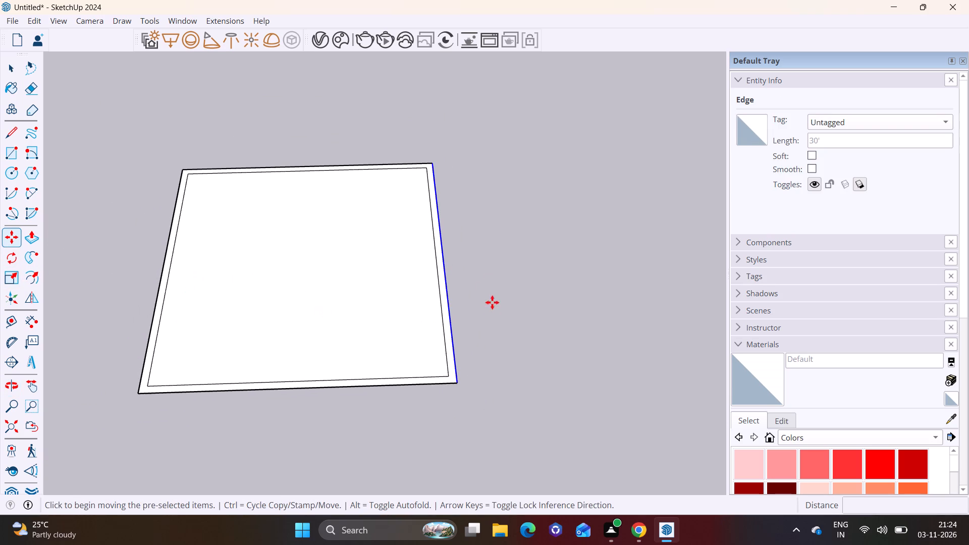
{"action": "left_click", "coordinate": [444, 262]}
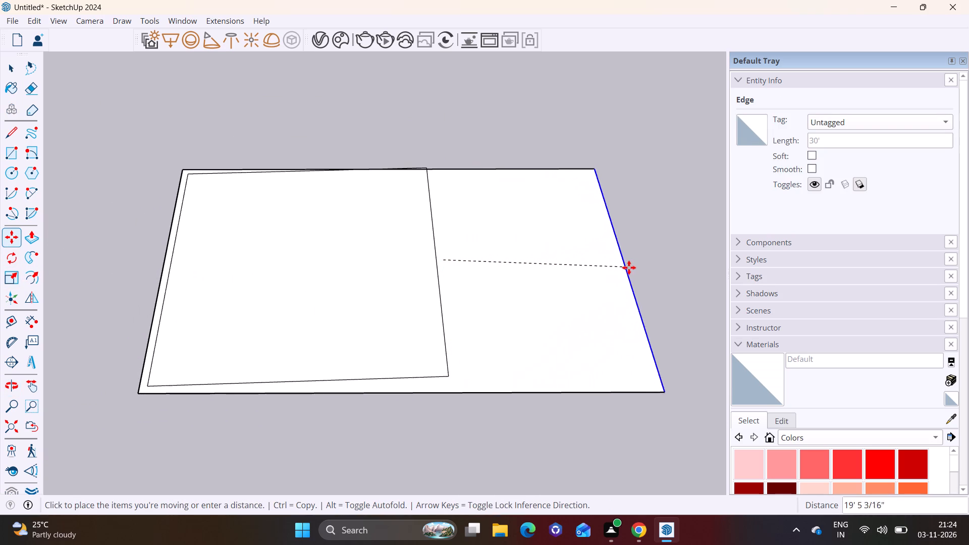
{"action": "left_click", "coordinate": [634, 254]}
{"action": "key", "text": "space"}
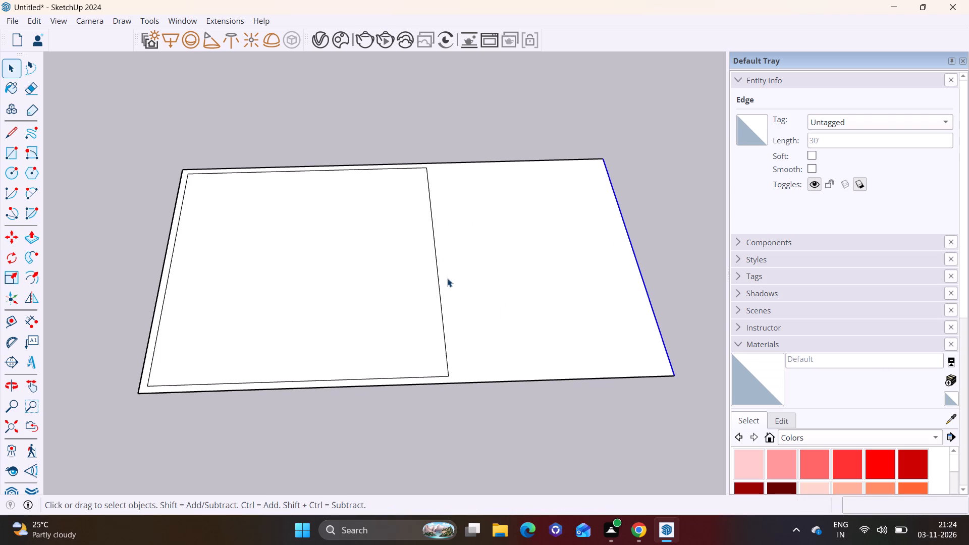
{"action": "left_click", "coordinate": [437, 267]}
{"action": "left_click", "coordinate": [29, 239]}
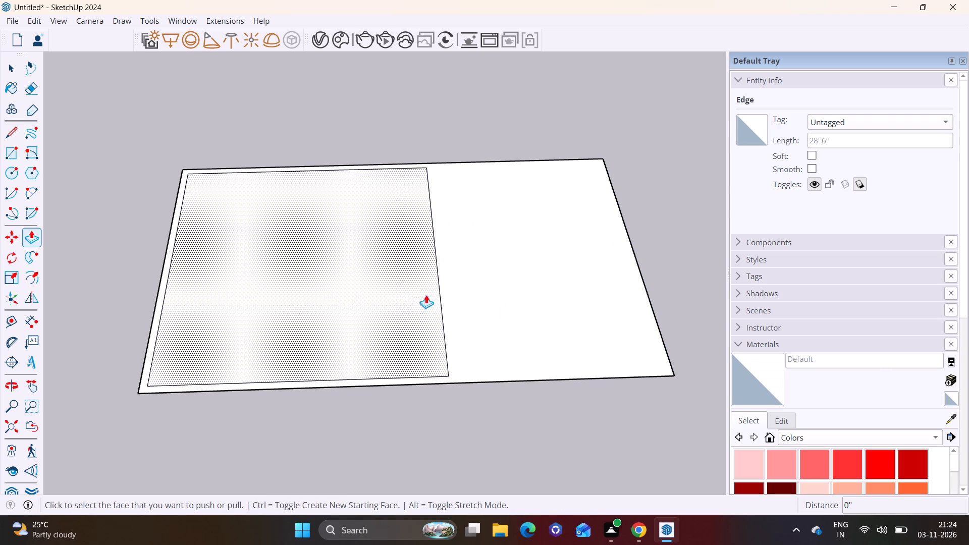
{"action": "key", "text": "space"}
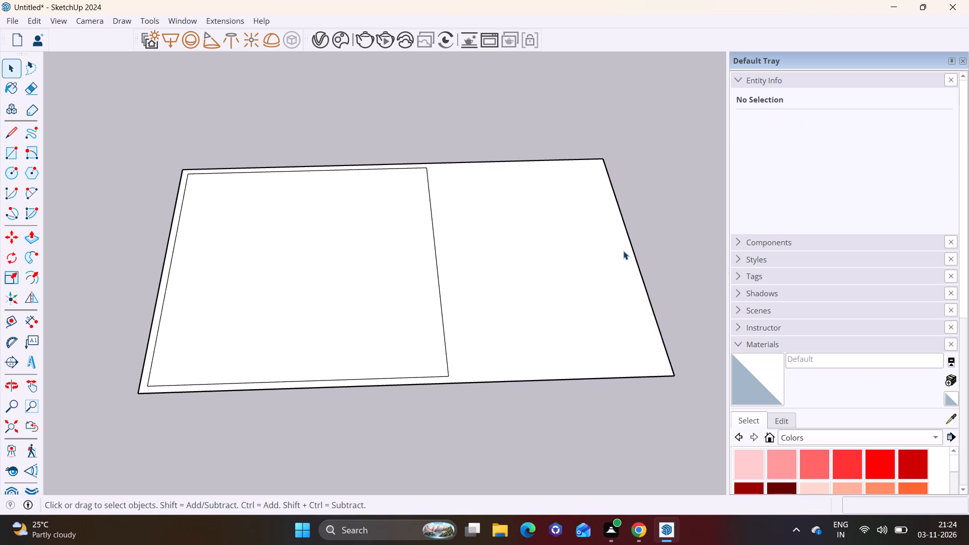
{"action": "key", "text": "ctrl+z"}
Move the floor plan's right outer edge about 16' 4" outward along the red axis.
{"action": "left_click", "coordinate": [444, 258]}
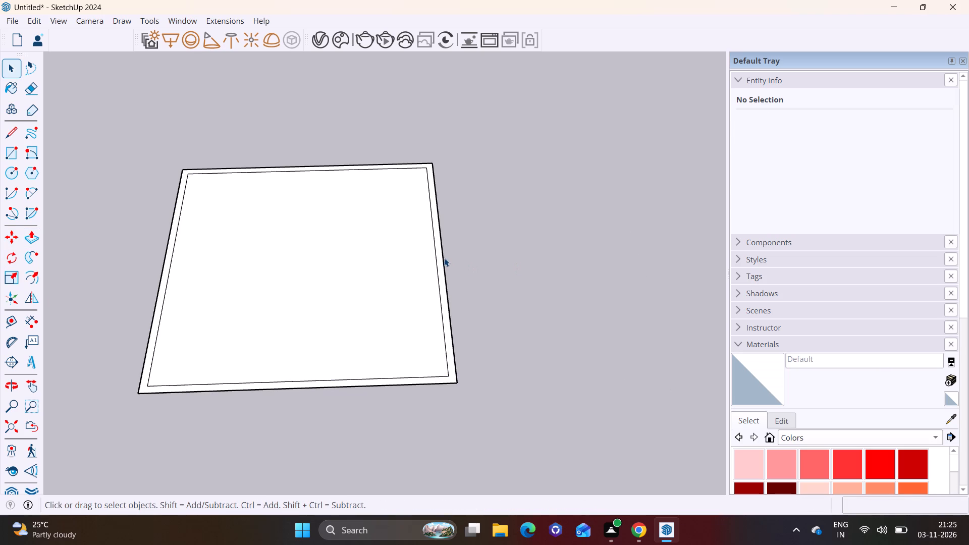
{"action": "left_click", "coordinate": [10, 239]}
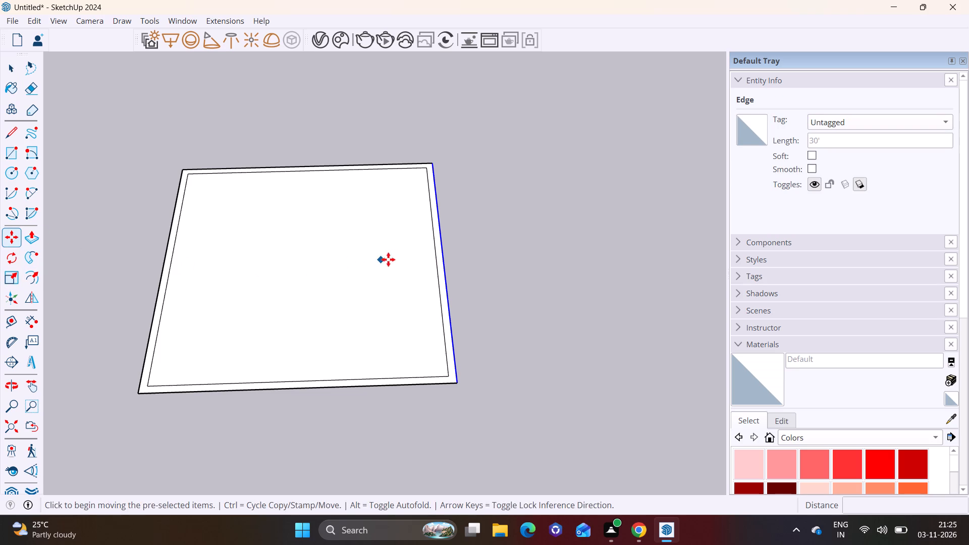
{"action": "left_click", "coordinate": [445, 261]}
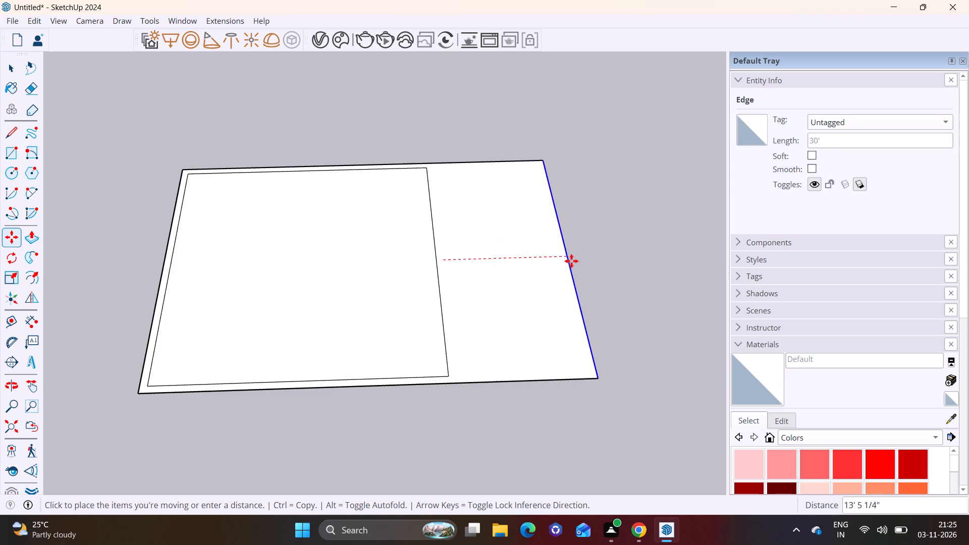
{"action": "left_click", "coordinate": [594, 260]}
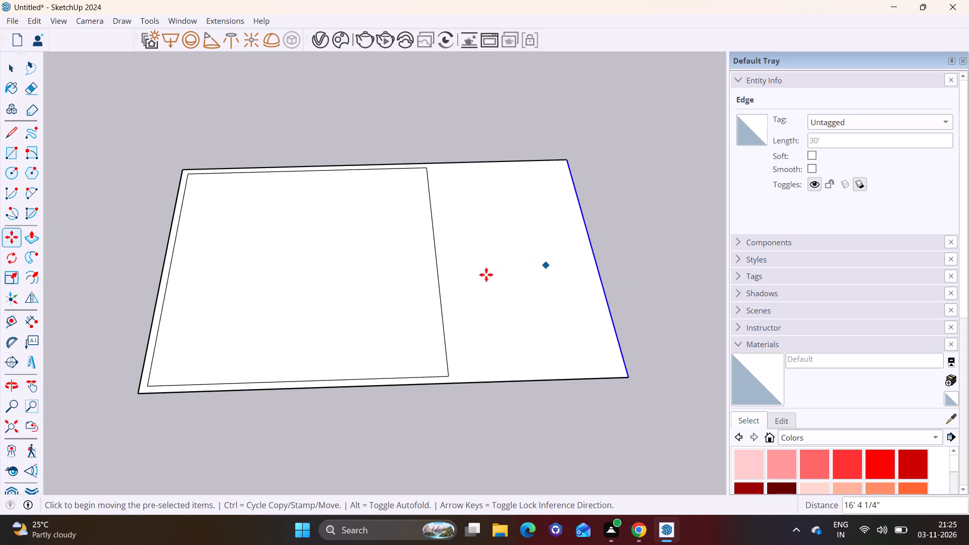
{"action": "key", "text": "space"}
Move the right inner wall edge about 16' 4" along the red axis, near the relocated outer edge.
{"action": "left_click", "coordinate": [430, 248]}
{"action": "left_click", "coordinate": [438, 257]}
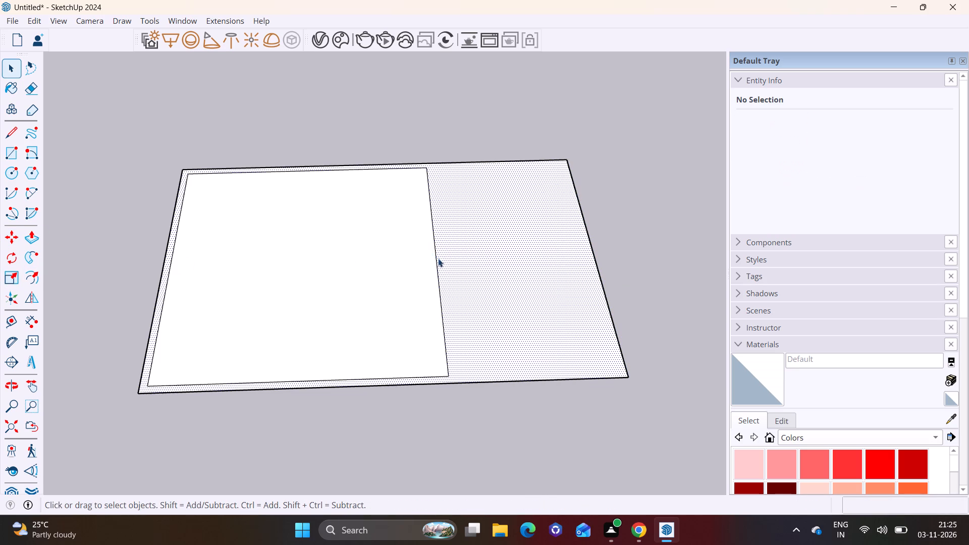
{"action": "left_click", "coordinate": [435, 262]}
{"action": "left_click", "coordinate": [435, 267]}
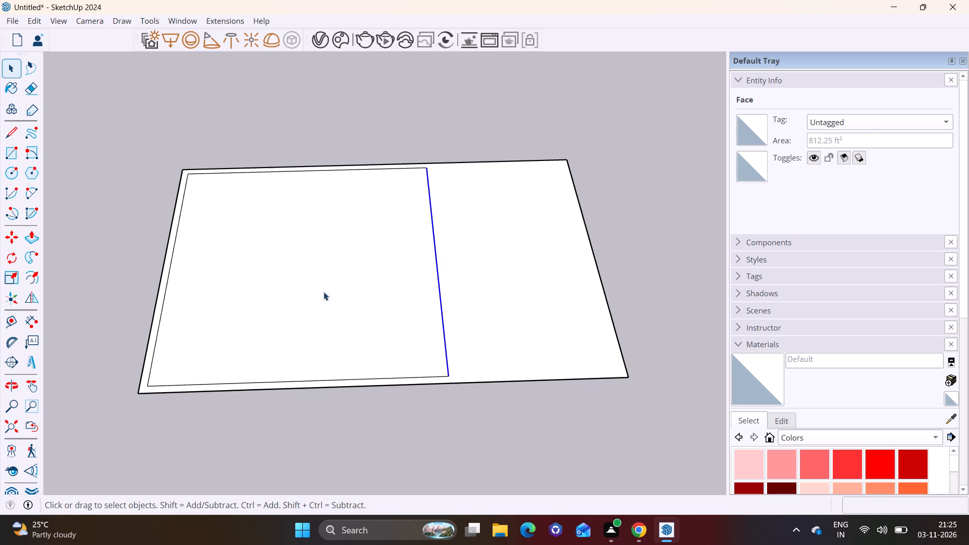
{"action": "left_click", "coordinate": [7, 236]}
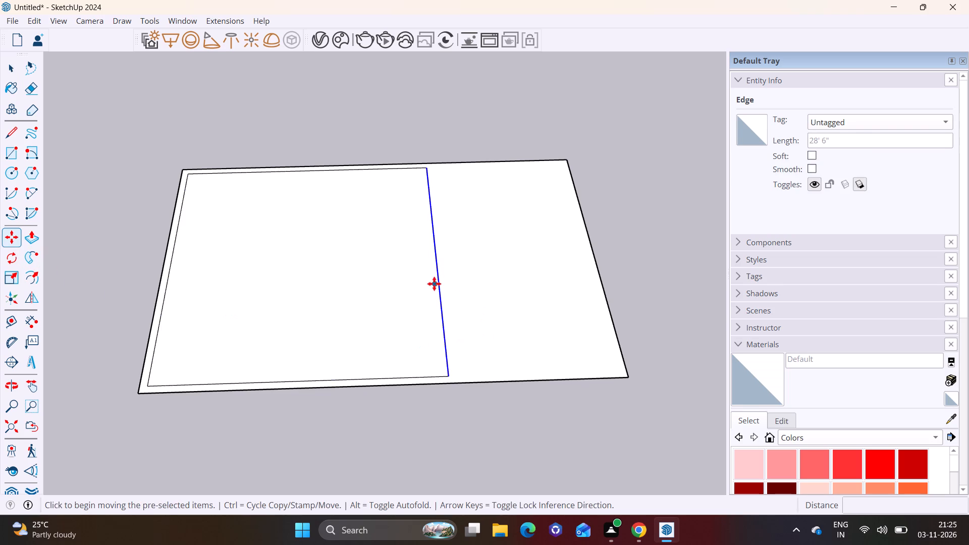
{"action": "left_click", "coordinate": [439, 267]}
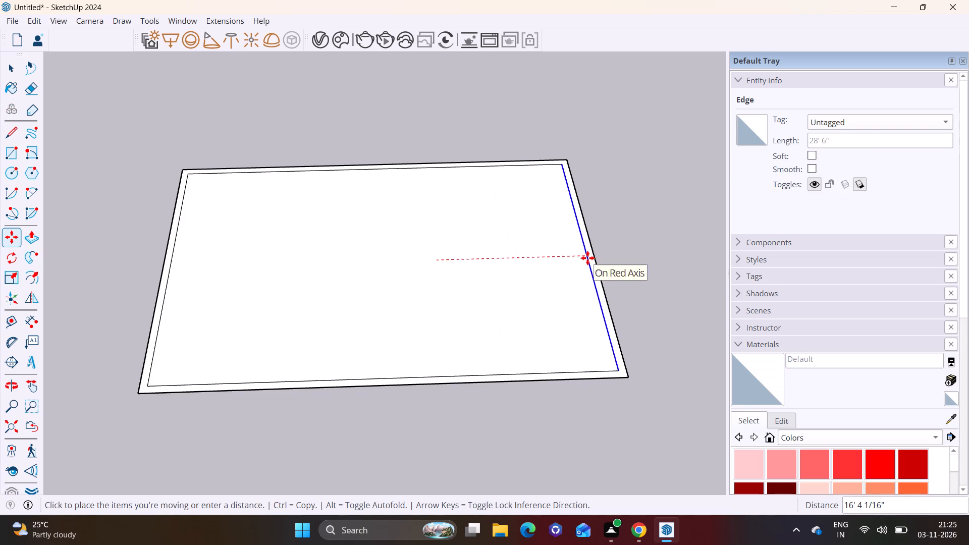
{"action": "left_click", "coordinate": [587, 258]}
{"action": "key", "text": "space"}
Draw an L-shaped partition line from the front outer edge inward, turning about 24' 6" across to the right outer edge.
{"action": "scroll", "coordinate": [376, 314], "scroll_direction": "down", "scroll_amount": 5}
{"action": "middle_click_drag", "start_coordinate": [375, 327], "coordinate": [368, 235]}
{"action": "scroll", "coordinate": [369, 262], "scroll_direction": "up", "scroll_amount": 3}
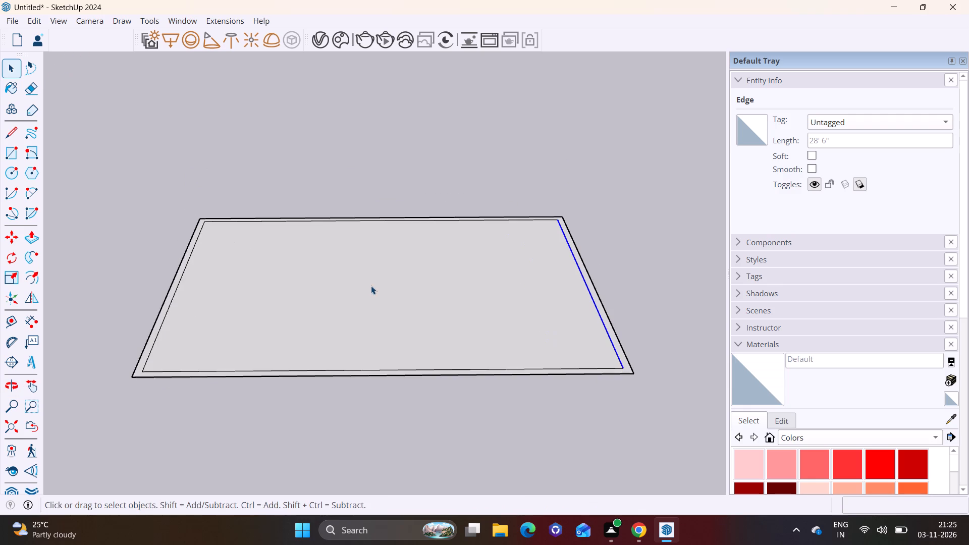
{"action": "scroll", "coordinate": [371, 286], "scroll_direction": "up", "scroll_amount": 1}
{"action": "middle_click_drag", "start_coordinate": [371, 316], "coordinate": [370, 429]}
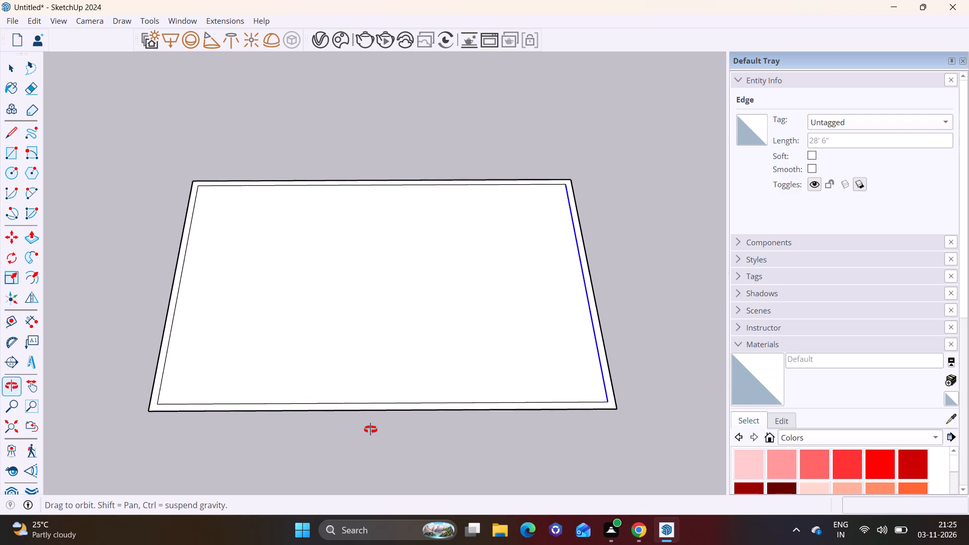
{"action": "middle_click_drag", "start_coordinate": [370, 429], "coordinate": [365, 428]}
{"action": "middle_click_drag", "start_coordinate": [500, 335], "coordinate": [510, 338]}
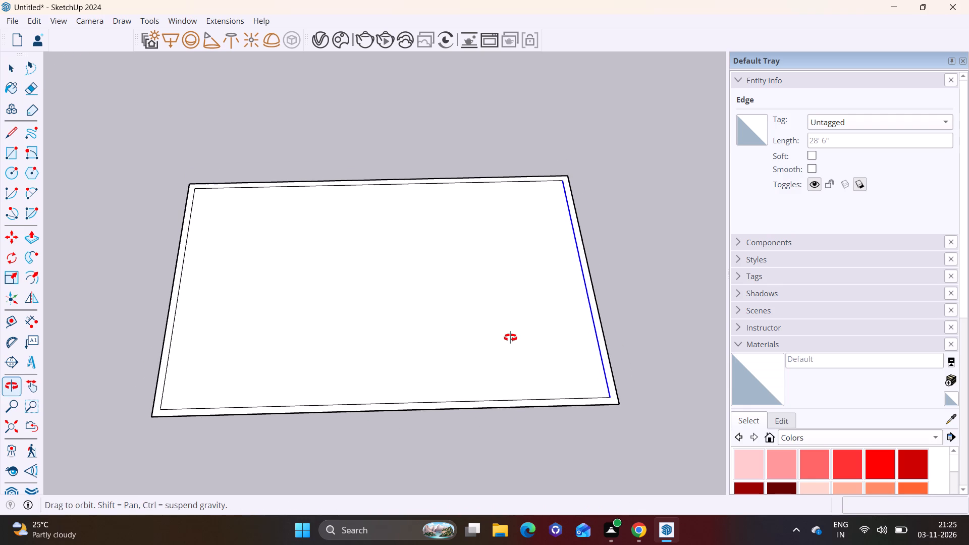
{"action": "middle_click_drag", "start_coordinate": [510, 338], "coordinate": [508, 338]}
{"action": "left_click", "coordinate": [10, 137]}
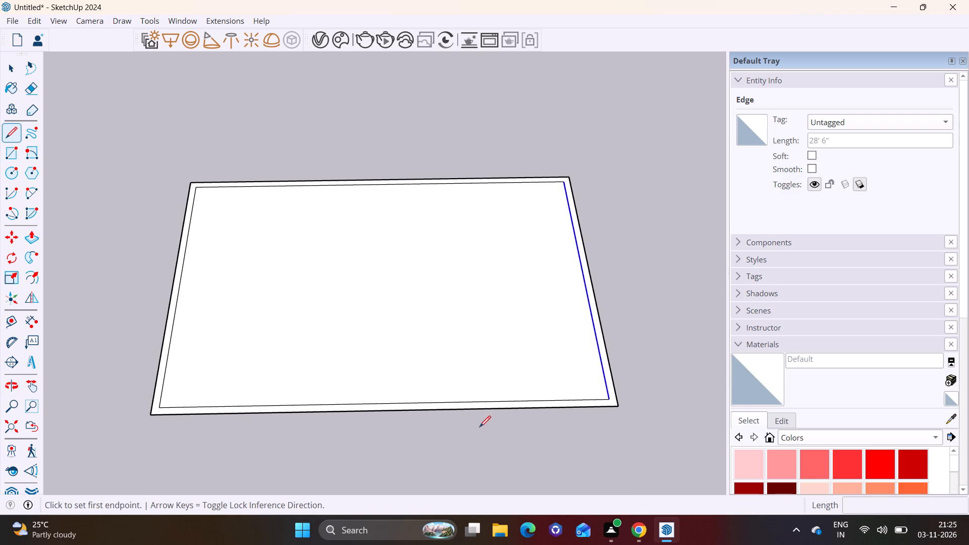
{"action": "left_click", "coordinate": [371, 411]}
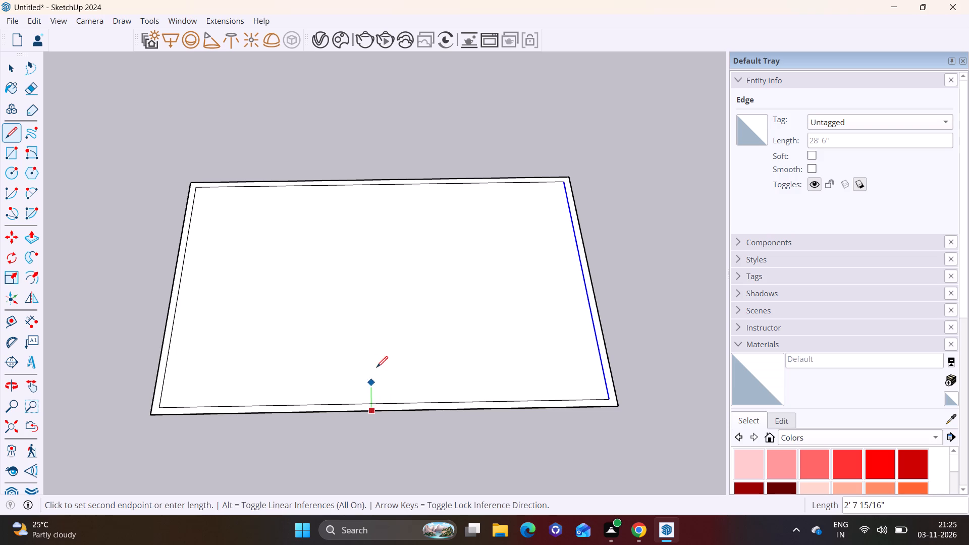
{"action": "left_click", "coordinate": [376, 329]}
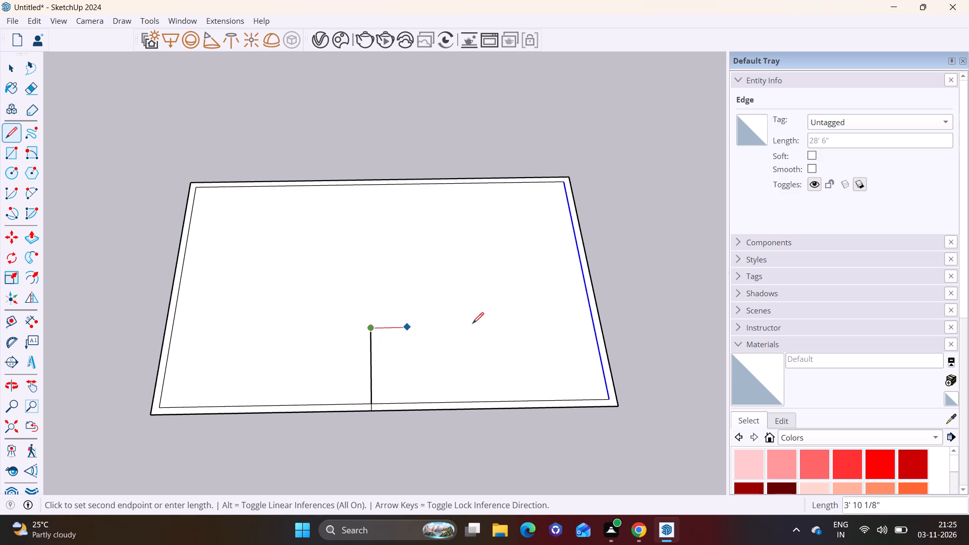
{"action": "left_click", "coordinate": [600, 323]}
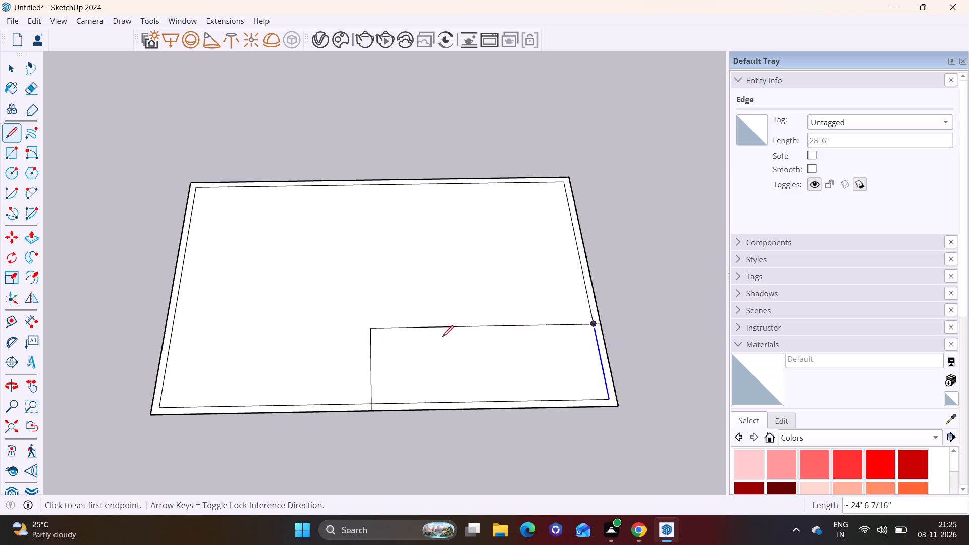
Place guide lines offset 9" outward from both legs of the L-shaped partition line.
{"action": "left_click", "coordinate": [5, 318]}
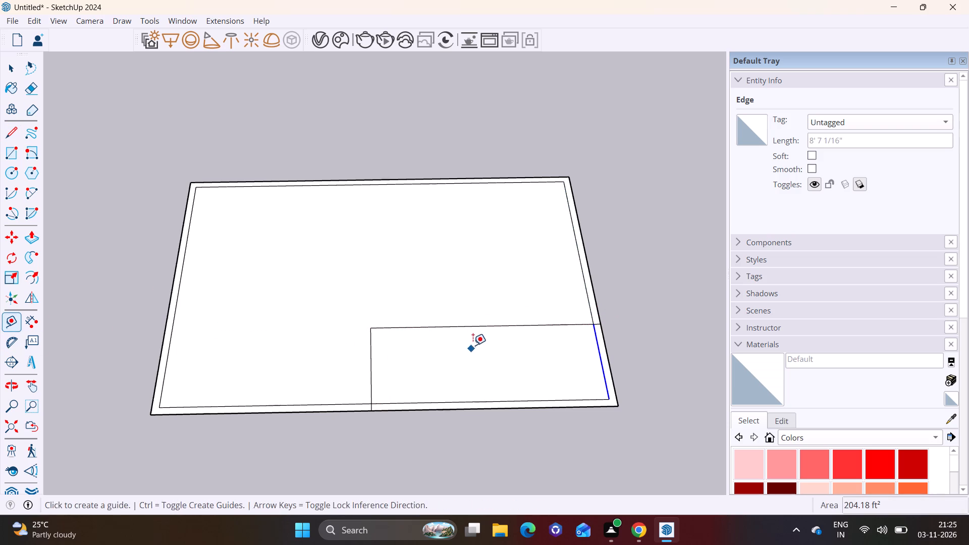
{"action": "left_click", "coordinate": [468, 325]}
{"action": "type", "text": "9\""}
{"action": "key", "text": "Return"}
{"action": "left_click", "coordinate": [369, 363]}
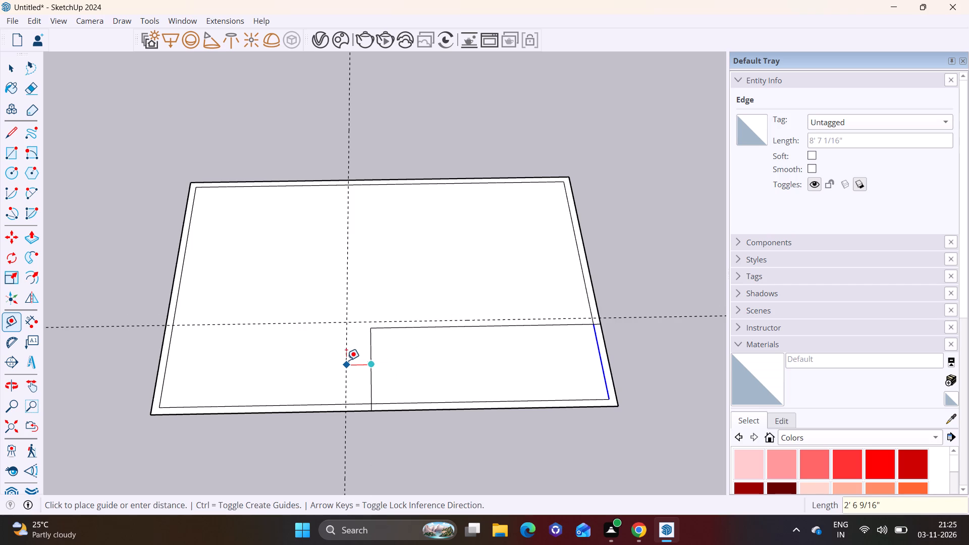
{"action": "type", "text": "9\""}
{"action": "key", "text": "Return"}
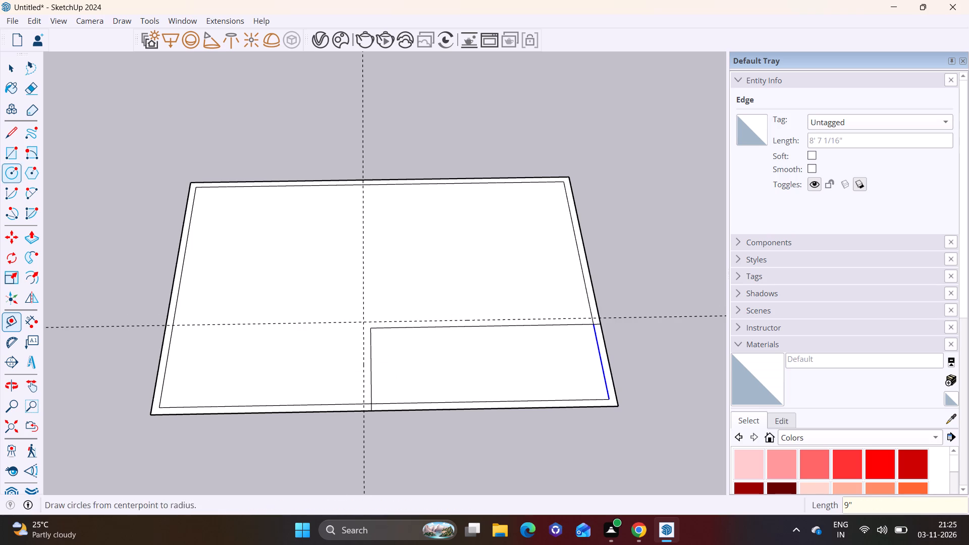
Draw the partition's second outline along the guides, from the front outer edge and about 25' 3" across to the right edge.
{"action": "left_click", "coordinate": [5, 132]}
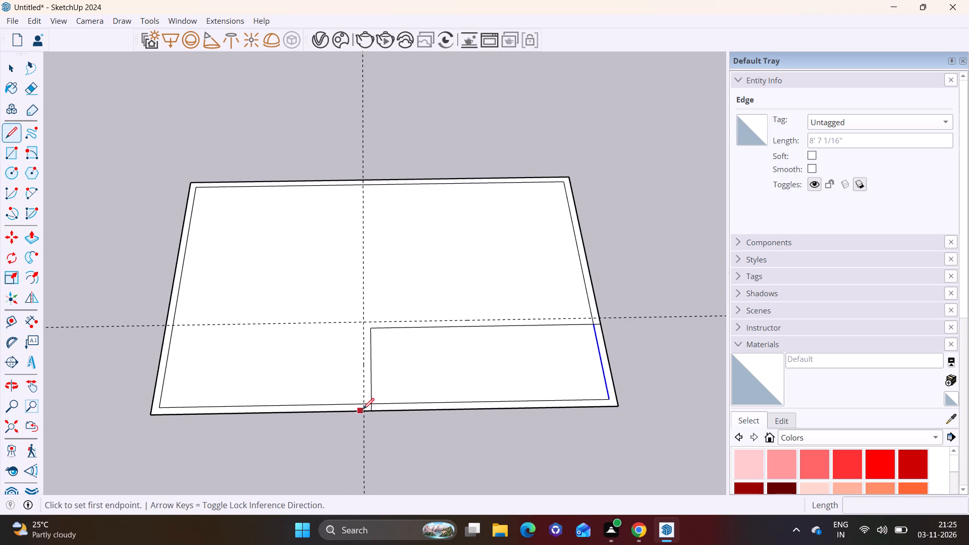
{"action": "left_click", "coordinate": [363, 409]}
{"action": "left_click", "coordinate": [360, 321]}
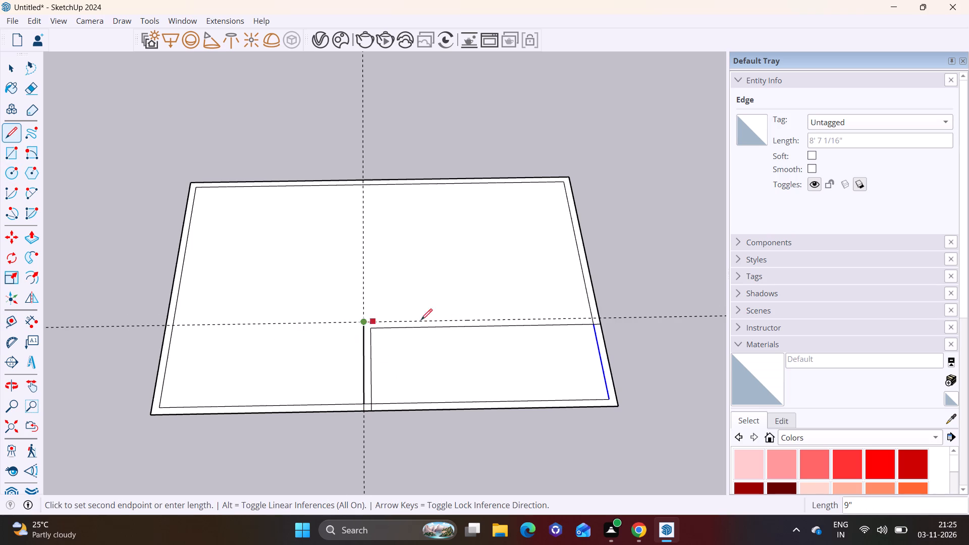
{"action": "left_click", "coordinate": [599, 315]}
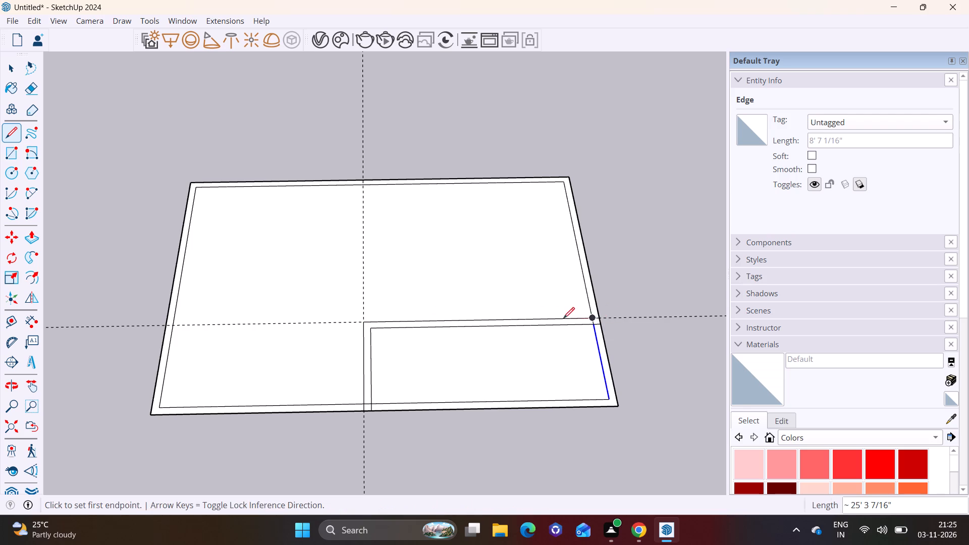
{"action": "key", "text": "space"}
Erase both guide lines crossing the floor plan.
{"action": "scroll", "coordinate": [331, 387], "scroll_direction": "down", "scroll_amount": 4}
{"action": "middle_click_drag", "start_coordinate": [378, 375], "coordinate": [305, 362], "text": "shift"}
{"action": "middle_click_drag", "start_coordinate": [353, 415], "coordinate": [348, 299]}
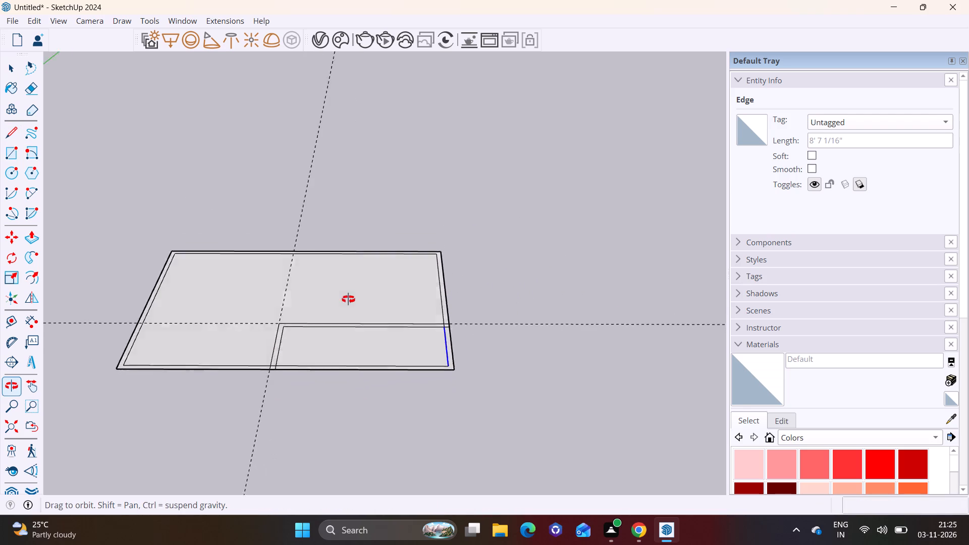
{"action": "middle_click_drag", "start_coordinate": [348, 299], "coordinate": [352, 403]}
{"action": "scroll", "coordinate": [362, 385], "scroll_direction": "down", "scroll_amount": 2}
{"action": "middle_click_drag", "start_coordinate": [357, 296], "coordinate": [429, 300], "text": "shift"}
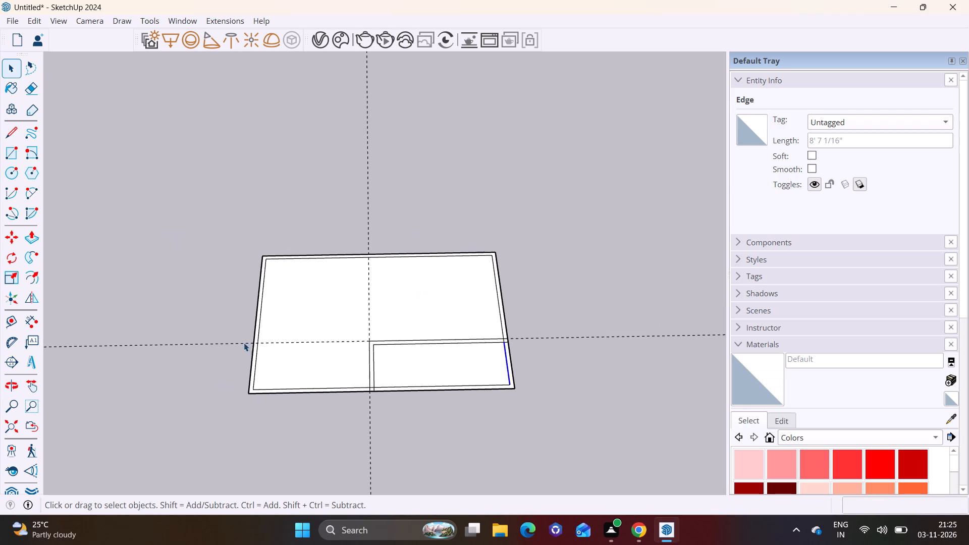
{"action": "left_click", "coordinate": [37, 87]}
{"action": "left_click_drag", "start_coordinate": [342, 285], "coordinate": [415, 283]}
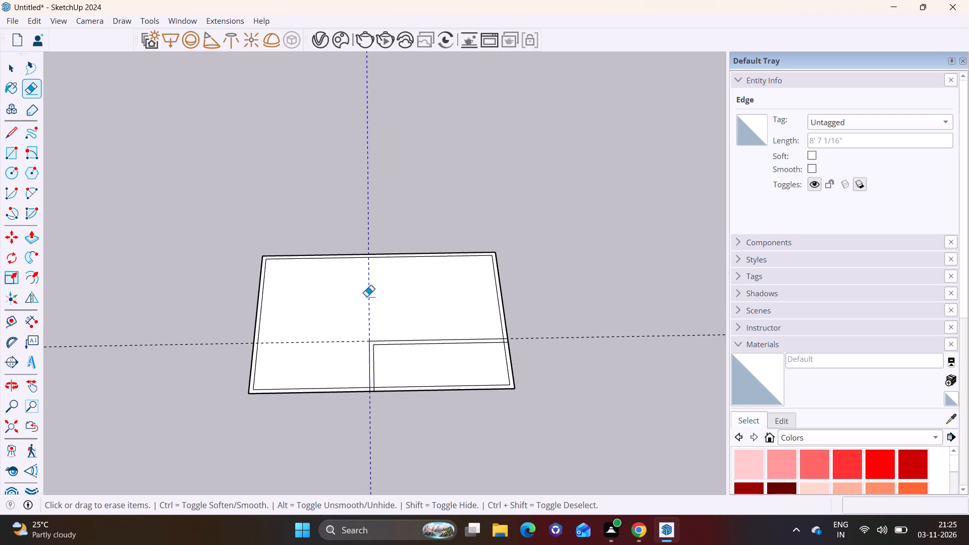
{"action": "left_click_drag", "start_coordinate": [325, 312], "coordinate": [325, 376]}
Erase the inner wall edge between the partition lines and the left partition stub within the front wall strip.
{"action": "scroll", "coordinate": [353, 368], "scroll_direction": "up", "scroll_amount": 7}
{"action": "middle_click_drag", "start_coordinate": [389, 382], "coordinate": [293, 255], "text": "shift"}
{"action": "scroll", "coordinate": [277, 292], "scroll_direction": "up", "scroll_amount": 4}
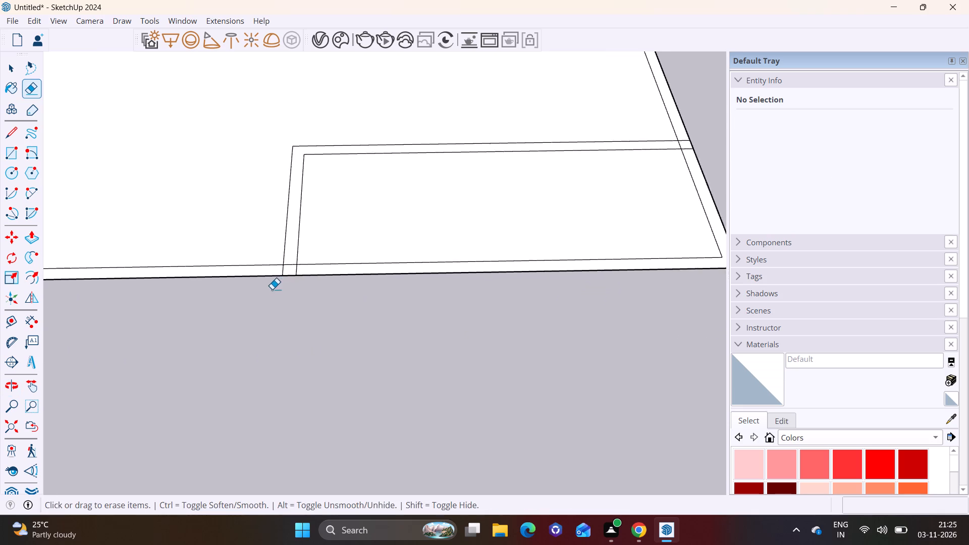
{"action": "scroll", "coordinate": [272, 289], "scroll_direction": "up", "scroll_amount": 4}
{"action": "middle_click_drag", "start_coordinate": [282, 272], "coordinate": [285, 329], "text": "shift"}
{"action": "scroll", "coordinate": [287, 323], "scroll_direction": "up", "scroll_amount": 4}
{"action": "left_click_drag", "start_coordinate": [303, 295], "coordinate": [303, 311]}
{"action": "left_click_drag", "start_coordinate": [277, 315], "coordinate": [304, 315]}
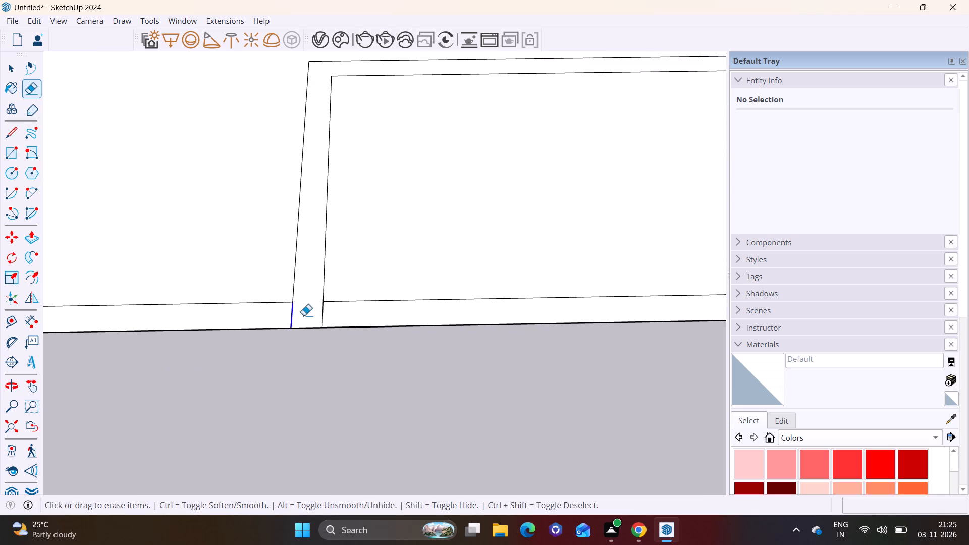
{"action": "left_click_drag", "start_coordinate": [304, 315], "coordinate": [302, 315]}
Erase the partition's upper line stub within the right wall strip and the inner wall edge between the two partition lines.
{"action": "scroll", "coordinate": [296, 302], "scroll_direction": "down", "scroll_amount": 8}
{"action": "middle_click_drag", "start_coordinate": [481, 271], "coordinate": [208, 452], "text": "shift"}
{"action": "scroll", "coordinate": [478, 399], "scroll_direction": "up", "scroll_amount": 7}
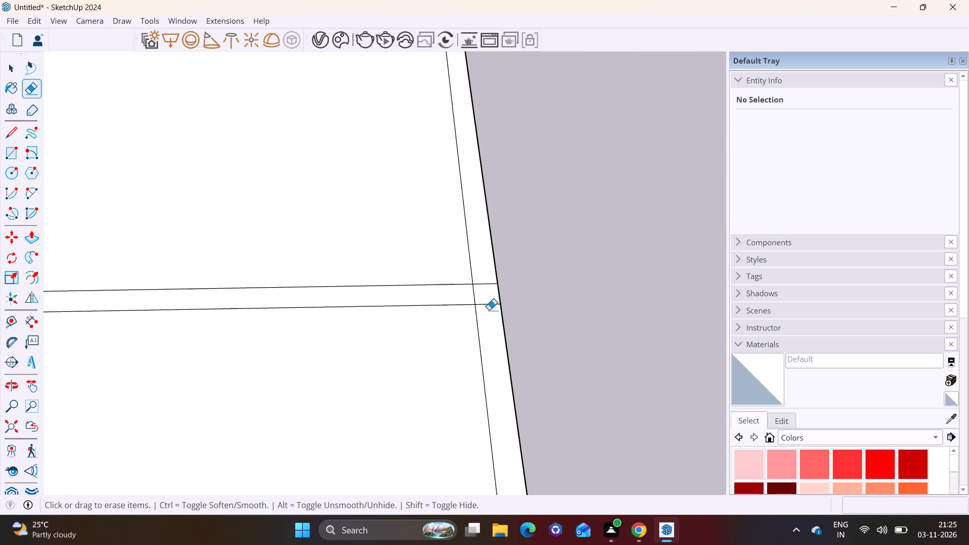
{"action": "left_click_drag", "start_coordinate": [490, 277], "coordinate": [486, 288]}
{"action": "left_click_drag", "start_coordinate": [459, 294], "coordinate": [479, 293]}
Push/Pull the continuous L-shaped wall strip up 10', leaving the front right corner open.
{"action": "scroll", "coordinate": [475, 311], "scroll_direction": "down", "scroll_amount": 7}
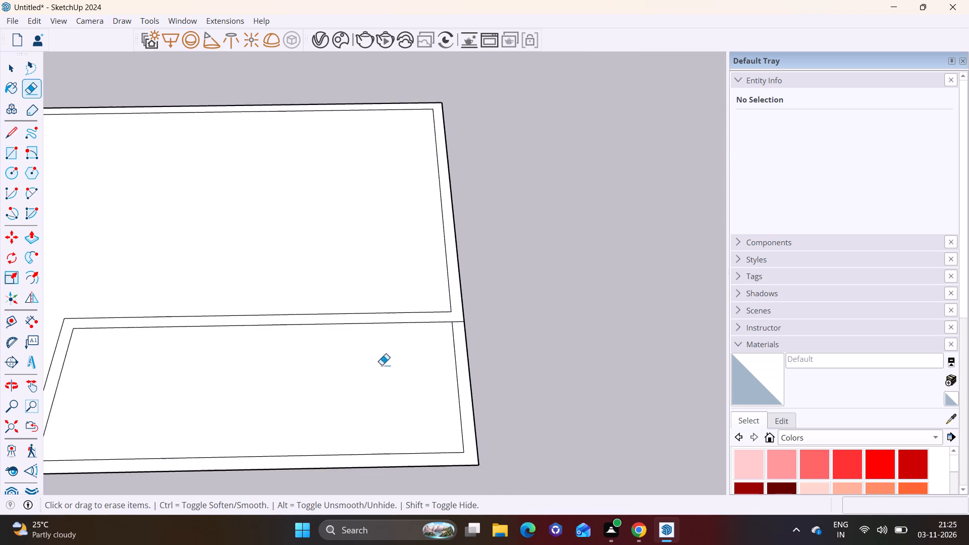
{"action": "scroll", "coordinate": [382, 365], "scroll_direction": "down", "scroll_amount": 8}
{"action": "middle_click_drag", "start_coordinate": [315, 381], "coordinate": [566, 365], "text": "shift"}
{"action": "left_click", "coordinate": [25, 238]}
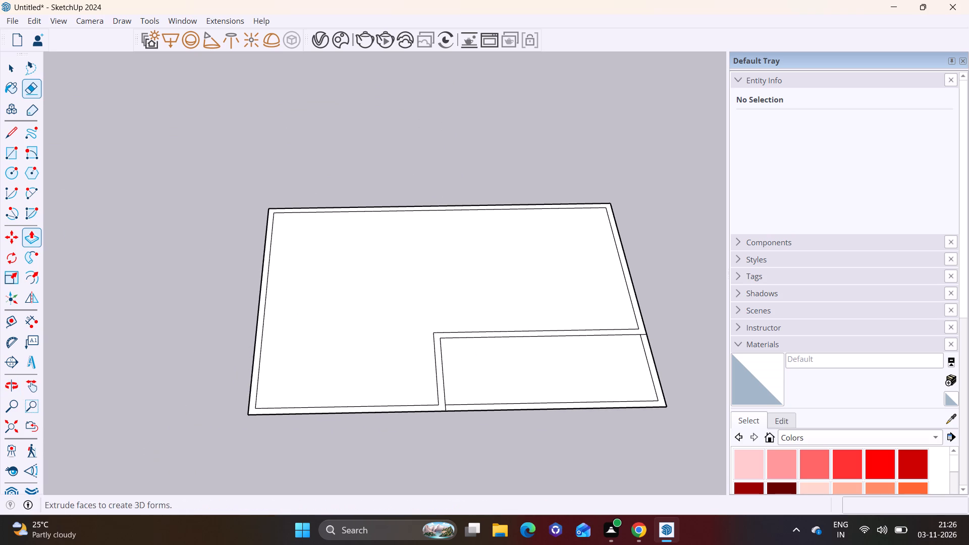
{"action": "left_click", "coordinate": [256, 348]}
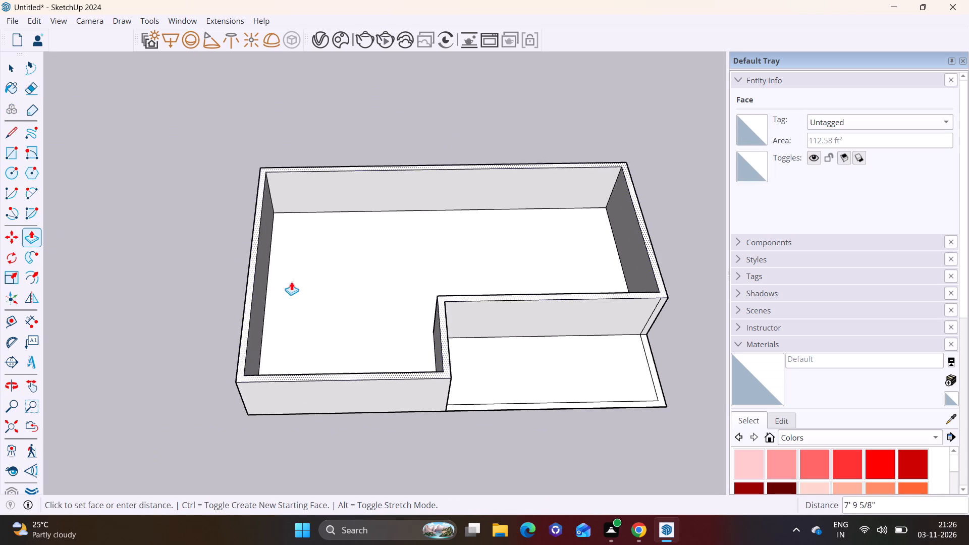
{"action": "key", "text": "1"}
{"action": "key", "text": "0"}
{"action": "key", "text": "apostrophe"}
{"action": "key", "text": "Return"}
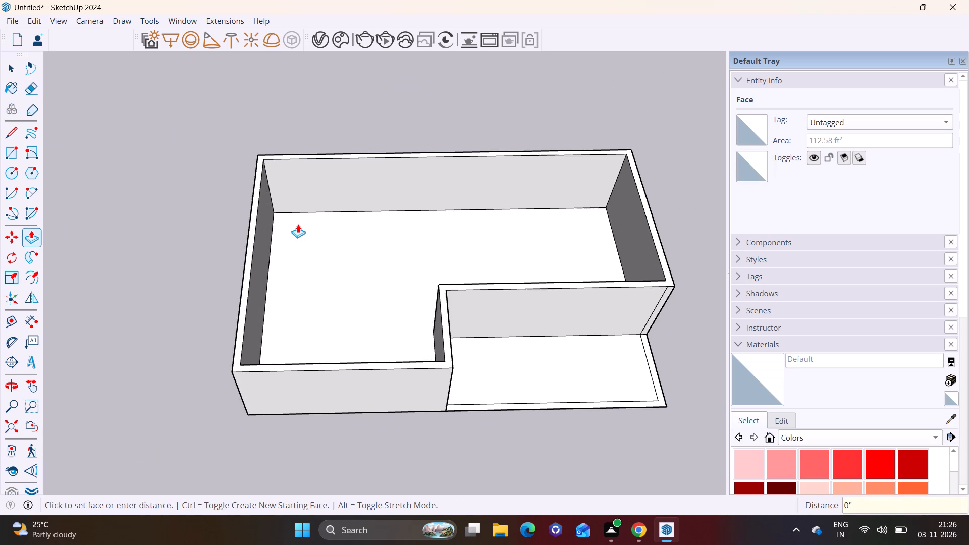
Draw a vertical rotated rectangle below the rear bottom edge of the building, 46' 4 1/4" long and 1' high.
{"action": "scroll", "coordinate": [362, 340], "scroll_direction": "down", "scroll_amount": 5}
{"action": "middle_click_drag", "start_coordinate": [393, 369], "coordinate": [393, 174]}
{"action": "middle_click_drag", "start_coordinate": [431, 325], "coordinate": [422, 151]}
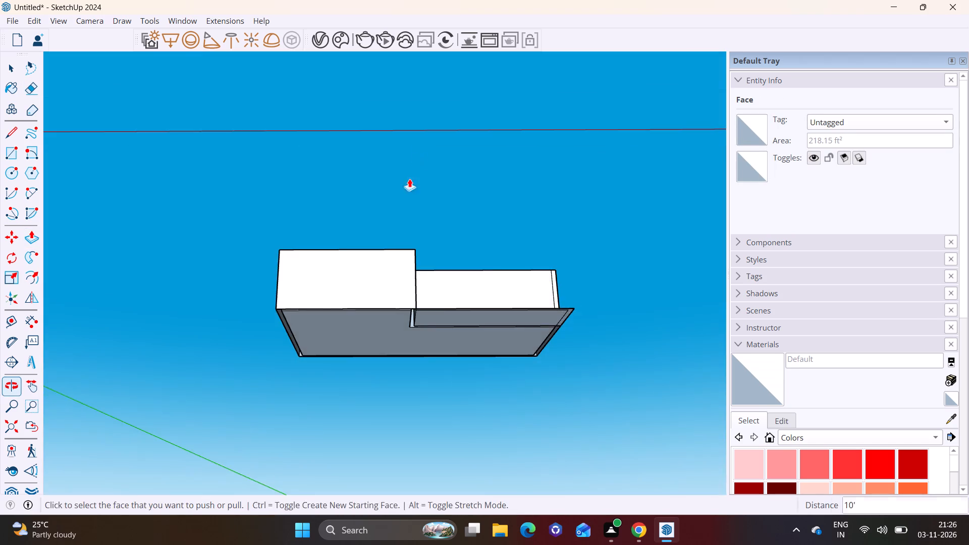
{"action": "middle_click_drag", "start_coordinate": [446, 314], "coordinate": [446, 196]}
{"action": "scroll", "coordinate": [440, 406], "scroll_direction": "up", "scroll_amount": 3}
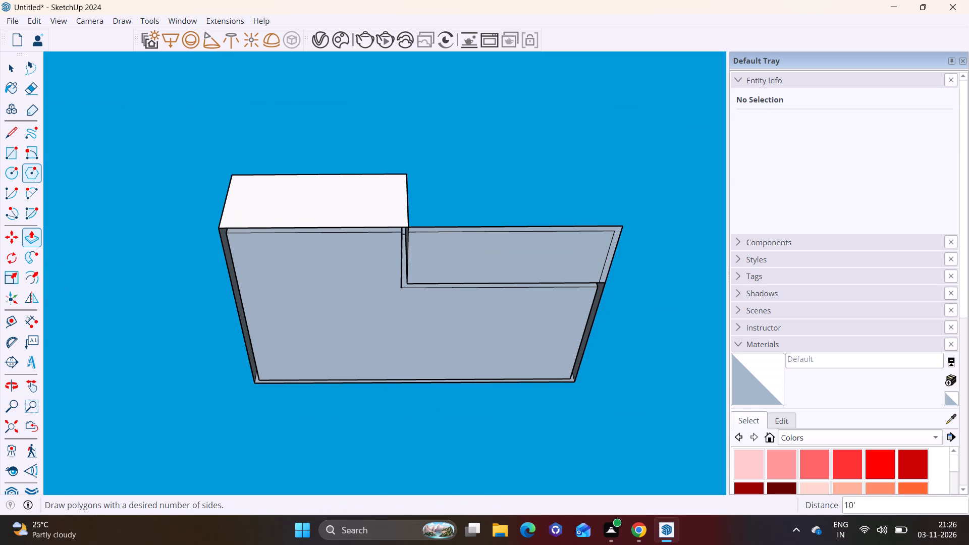
{"action": "left_click", "coordinate": [34, 152]}
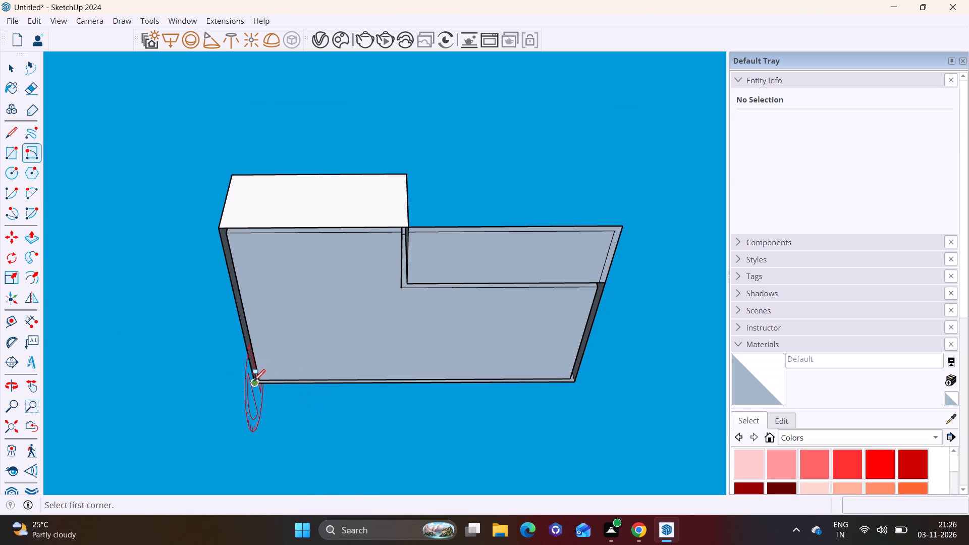
{"action": "middle_click_drag", "start_coordinate": [255, 380], "coordinate": [306, 343]}
{"action": "scroll", "coordinate": [145, 375], "scroll_direction": "up", "scroll_amount": 2}
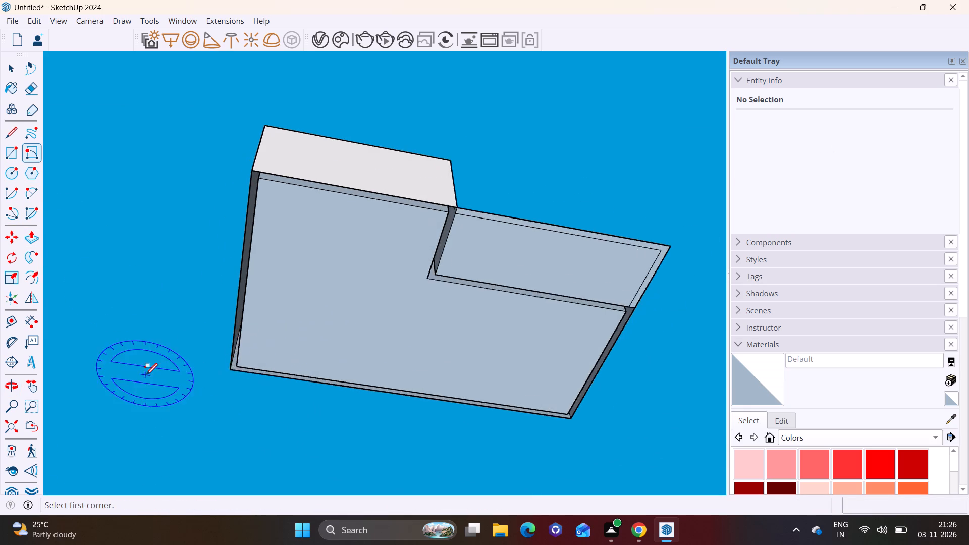
{"action": "scroll", "coordinate": [145, 375], "scroll_direction": "up", "scroll_amount": 2}
{"action": "left_click", "coordinate": [250, 367]}
{"action": "scroll", "coordinate": [444, 423], "scroll_direction": "down", "scroll_amount": 2}
{"action": "middle_click_drag", "start_coordinate": [537, 401], "coordinate": [447, 362], "text": "shift"}
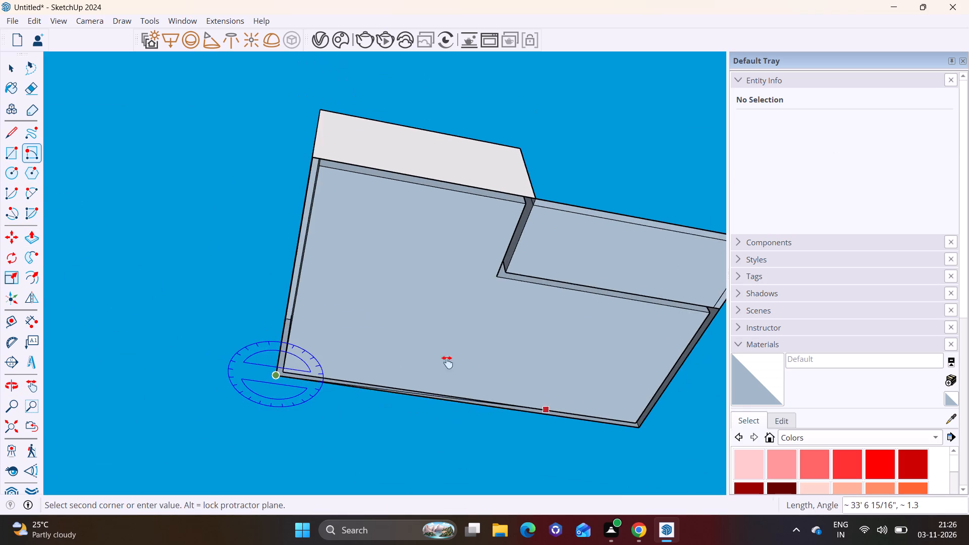
{"action": "middle_click_drag", "start_coordinate": [447, 362], "coordinate": [379, 338], "text": "shift"}
{"action": "middle_click_drag", "start_coordinate": [420, 365], "coordinate": [387, 340]}
{"action": "middle_click_drag", "start_coordinate": [411, 346], "coordinate": [624, 384], "text": "shift"}
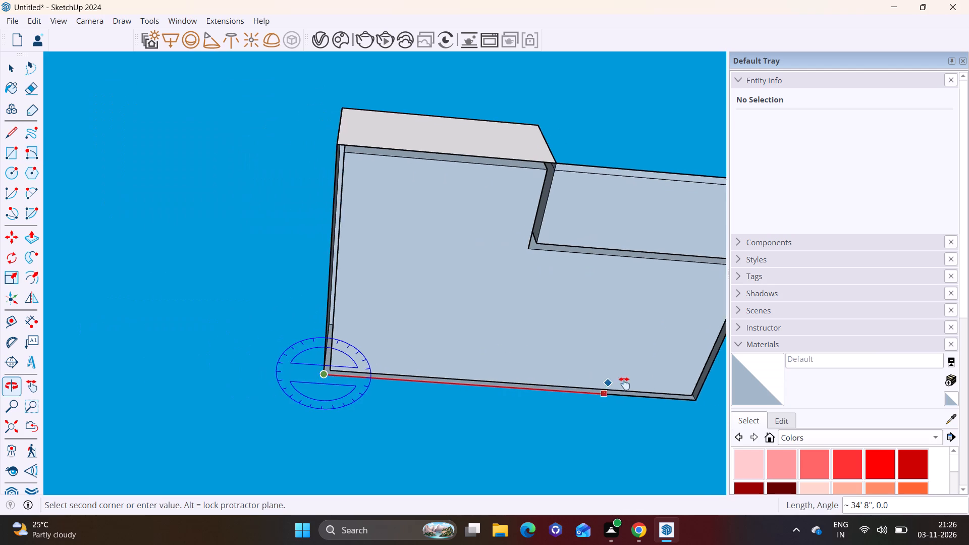
{"action": "middle_click_drag", "start_coordinate": [624, 384], "coordinate": [626, 384], "text": "shift"}
{"action": "scroll", "coordinate": [626, 384], "scroll_direction": "down", "scroll_amount": 2}
{"action": "middle_click_drag", "start_coordinate": [626, 384], "coordinate": [470, 338], "text": "shift"}
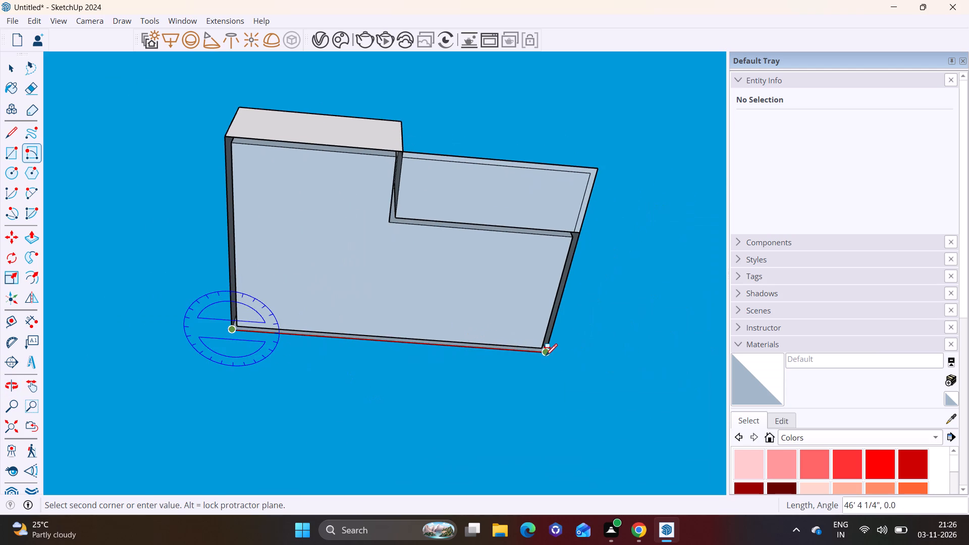
{"action": "left_click", "coordinate": [545, 355]}
{"action": "type", "text": "1'"}
{"action": "key", "text": "Return"}
{"action": "scroll", "coordinate": [389, 323], "scroll_direction": "up", "scroll_amount": 5}
{"action": "key", "text": "space"}
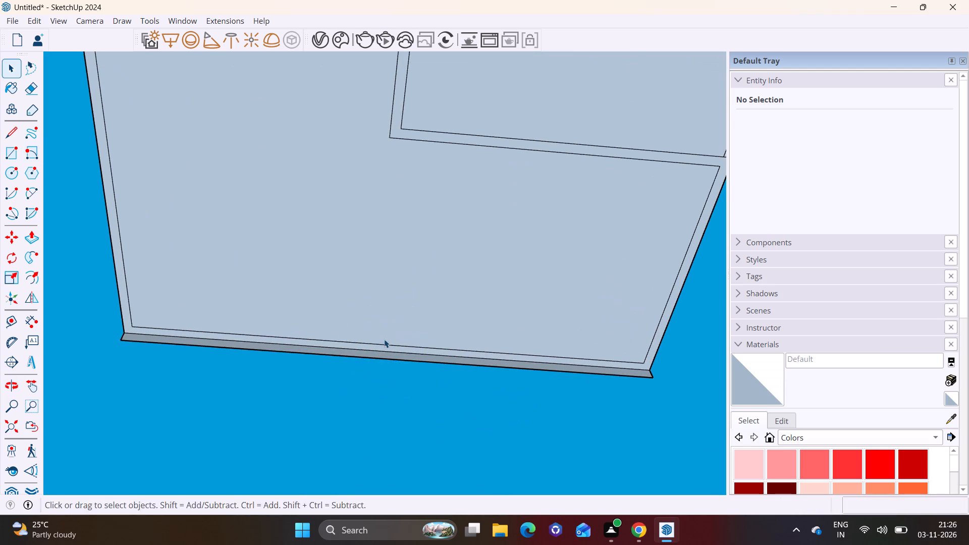
Group the 1' strip below the rear edge with its edges and open the group for editing.
{"action": "middle_click_drag", "start_coordinate": [384, 339], "coordinate": [392, 395]}
{"action": "scroll", "coordinate": [389, 387], "scroll_direction": "up", "scroll_amount": 4}
{"action": "double_click", "coordinate": [378, 340]}
{"action": "right_click", "coordinate": [378, 340]}
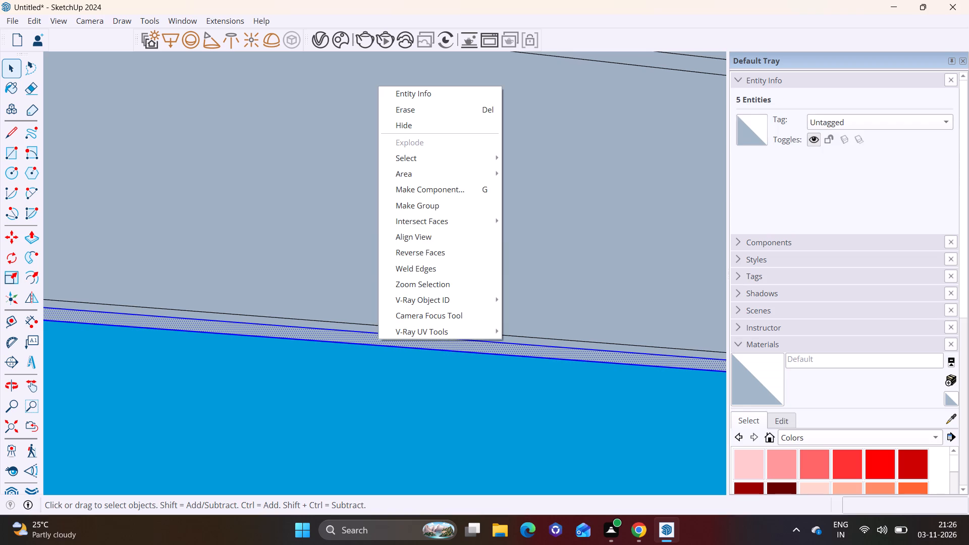
{"action": "left_click", "coordinate": [439, 208]}
{"action": "triple_click", "coordinate": [335, 334]}
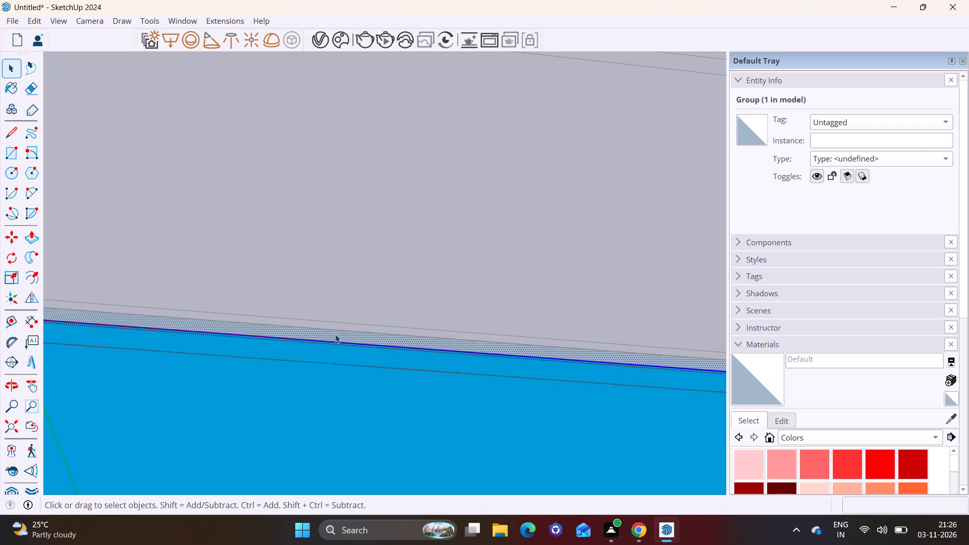
Push/Pull the strip 30' forward beneath the whole footprint to form the floor slab, and close the group.
{"action": "left_click", "coordinate": [35, 237]}
{"action": "left_click", "coordinate": [124, 321]}
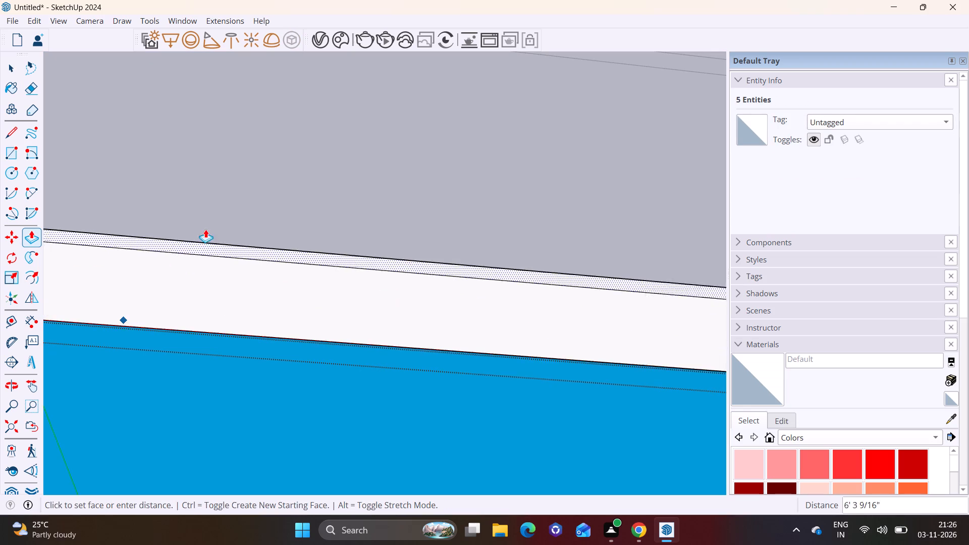
{"action": "scroll", "coordinate": [232, 195], "scroll_direction": "down", "scroll_amount": 8}
{"action": "middle_click_drag", "start_coordinate": [273, 125], "coordinate": [230, 312]}
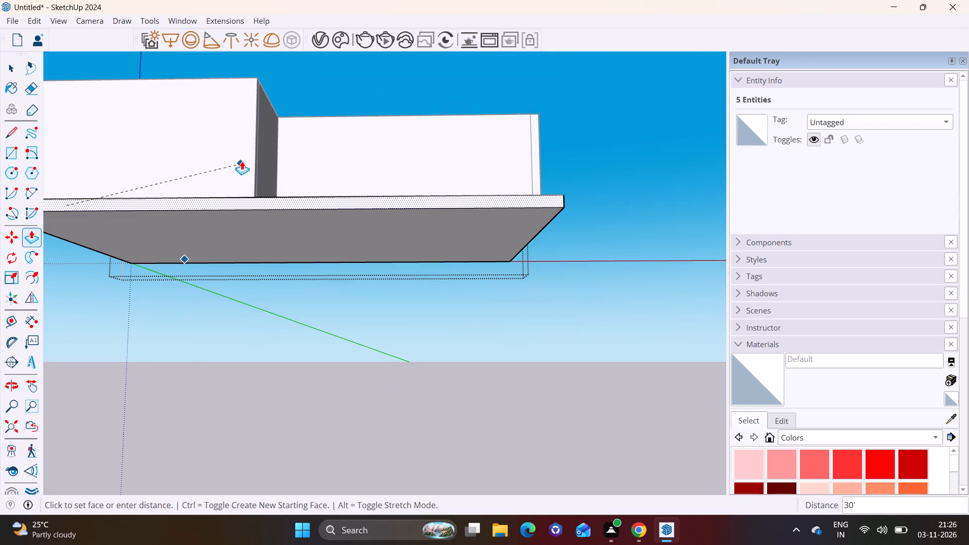
{"action": "left_click", "coordinate": [249, 154]}
{"action": "key", "text": "space"}
{"action": "left_click", "coordinate": [347, 318]}
Select the whole storey with its slab and copy it upward so its base sits on the wall tops.
{"action": "scroll", "coordinate": [339, 285], "scroll_direction": "down", "scroll_amount": 3}
{"action": "middle_click_drag", "start_coordinate": [359, 206], "coordinate": [386, 417]}
{"action": "scroll", "coordinate": [412, 307], "scroll_direction": "down", "scroll_amount": 7}
{"action": "middle_click_drag", "start_coordinate": [407, 313], "coordinate": [403, 427]}
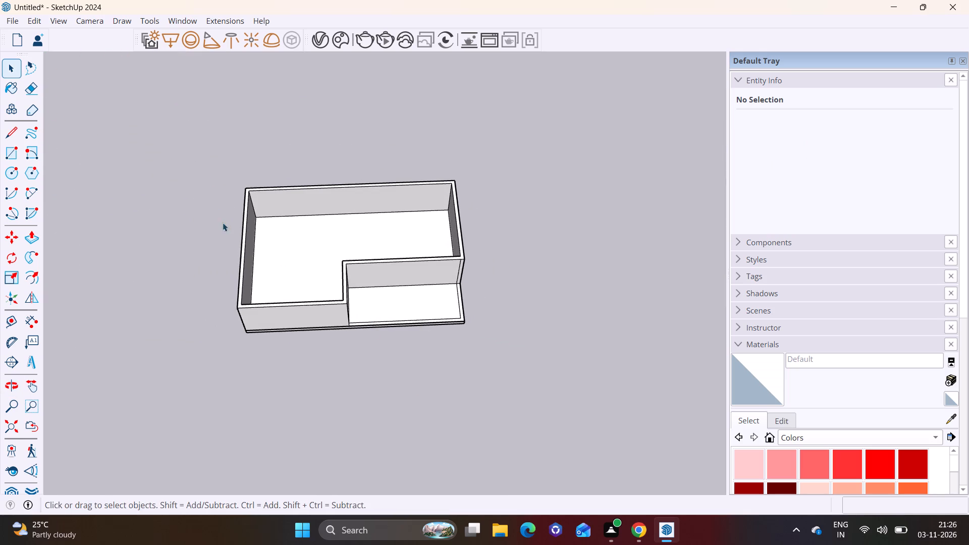
{"action": "left_click_drag", "start_coordinate": [143, 143], "coordinate": [560, 422]}
{"action": "middle_click_drag", "start_coordinate": [459, 416], "coordinate": [494, 279]}
{"action": "key", "text": "m"}
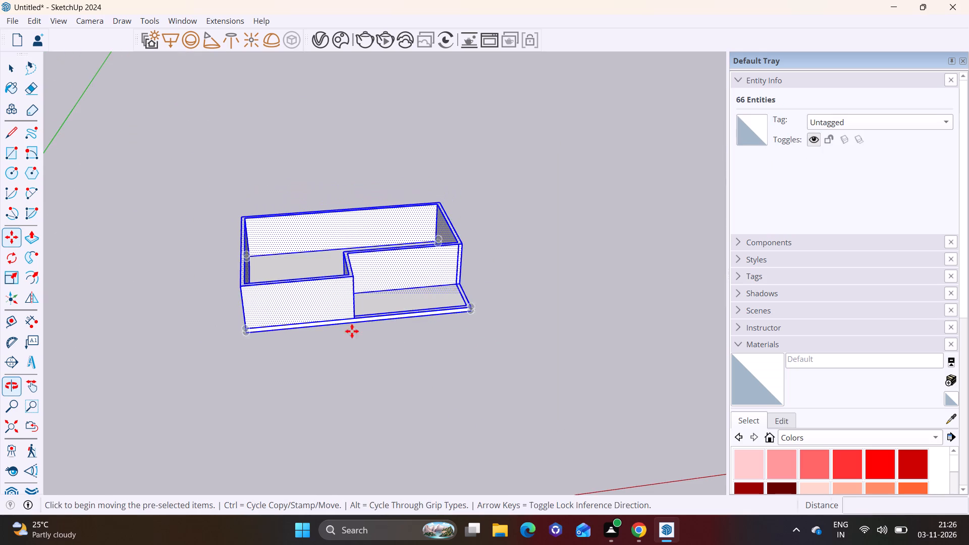
{"action": "scroll", "coordinate": [349, 331], "scroll_direction": "up", "scroll_amount": 11}
{"action": "left_click", "coordinate": [230, 353]}
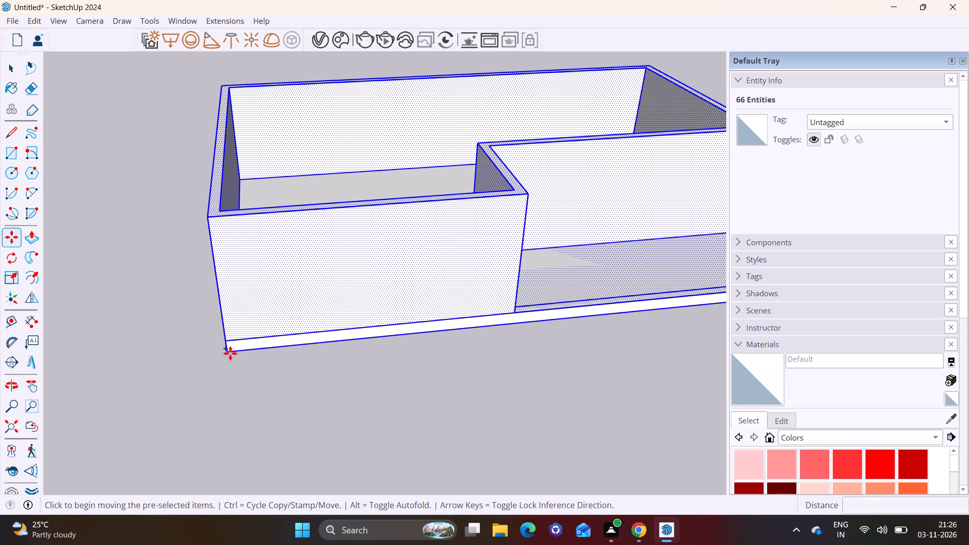
{"action": "left_click", "coordinate": [210, 215]}
Copy the storey upward once more onto the second storey's wall tops to make a third storey, and clear the selection.
{"action": "scroll", "coordinate": [219, 213], "scroll_direction": "down", "scroll_amount": 3}
{"action": "middle_click_drag", "start_coordinate": [246, 196], "coordinate": [258, 396], "text": "shift"}
{"action": "left_click", "coordinate": [223, 413]}
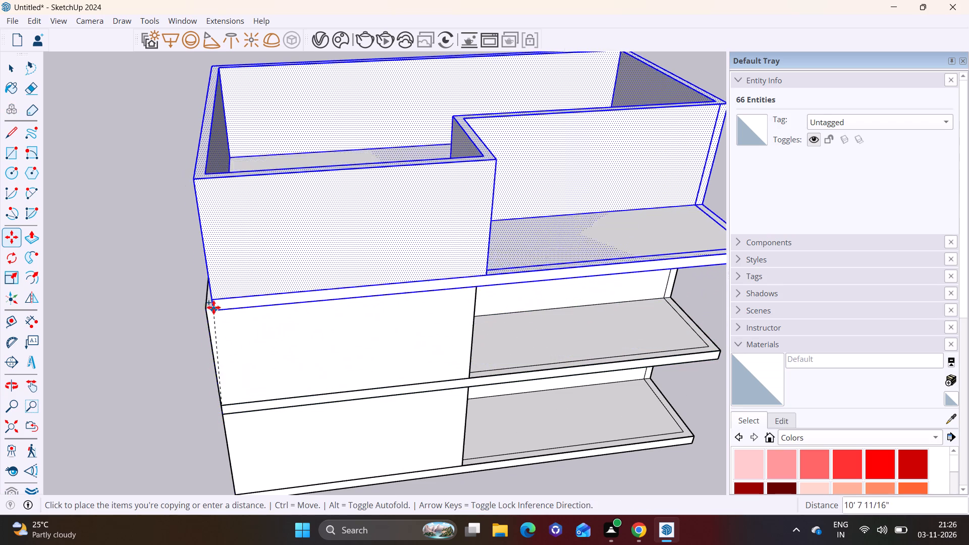
{"action": "left_click", "coordinate": [210, 303]}
{"action": "key", "text": "space"}
{"action": "left_click", "coordinate": [137, 312]}
Examine the three stacked storeys from the front and from above.
{"action": "scroll", "coordinate": [118, 282], "scroll_direction": "down", "scroll_amount": 6}
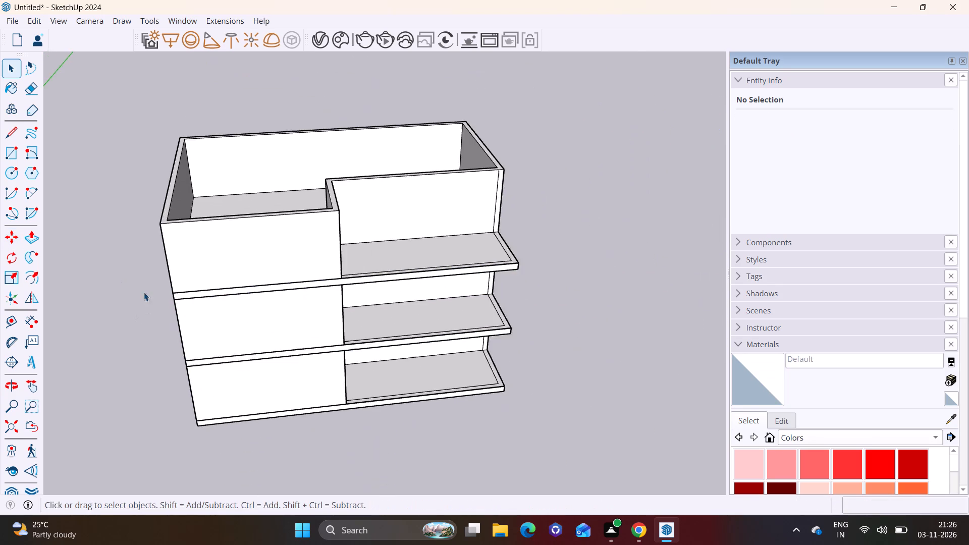
{"action": "scroll", "coordinate": [144, 292], "scroll_direction": "down", "scroll_amount": 1}
{"action": "middle_click_drag", "start_coordinate": [334, 256], "coordinate": [324, 194]}
{"action": "middle_click_drag", "start_coordinate": [343, 264], "coordinate": [330, 222]}
{"action": "scroll", "coordinate": [388, 290], "scroll_direction": "up", "scroll_amount": 2}
{"action": "scroll", "coordinate": [354, 291], "scroll_direction": "up", "scroll_amount": 1, "text": "shift"}
{"action": "middle_click_drag", "start_coordinate": [354, 291], "coordinate": [401, 326], "text": "shift"}
{"action": "middle_click_drag", "start_coordinate": [400, 336], "coordinate": [390, 294]}
{"action": "scroll", "coordinate": [379, 312], "scroll_direction": "up", "scroll_amount": 3}
{"action": "scroll", "coordinate": [380, 326], "scroll_direction": "down", "scroll_amount": 6}
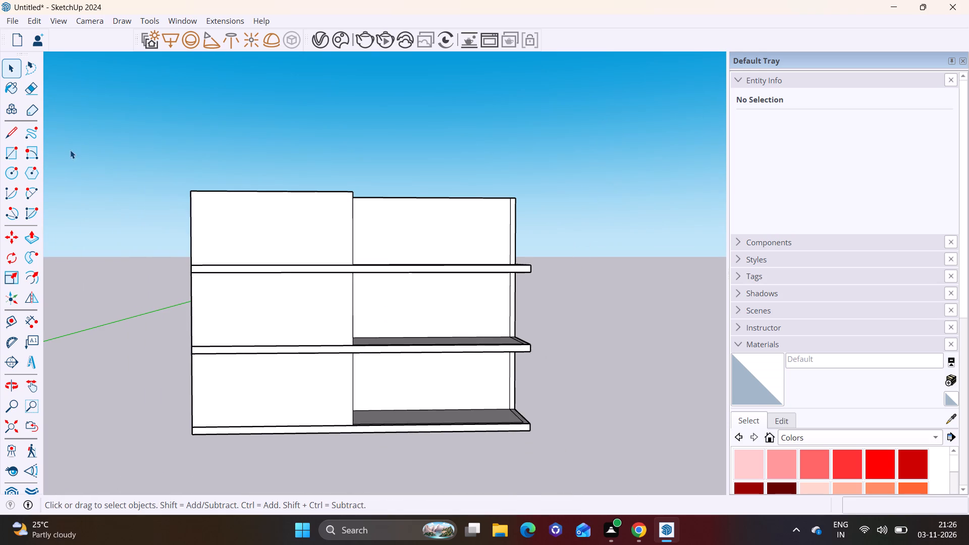
Draw a rectangle about 4' 7" by 1' on the bottom slab's front face, starting at the partition's outer corner.
{"action": "left_click", "coordinate": [13, 151]}
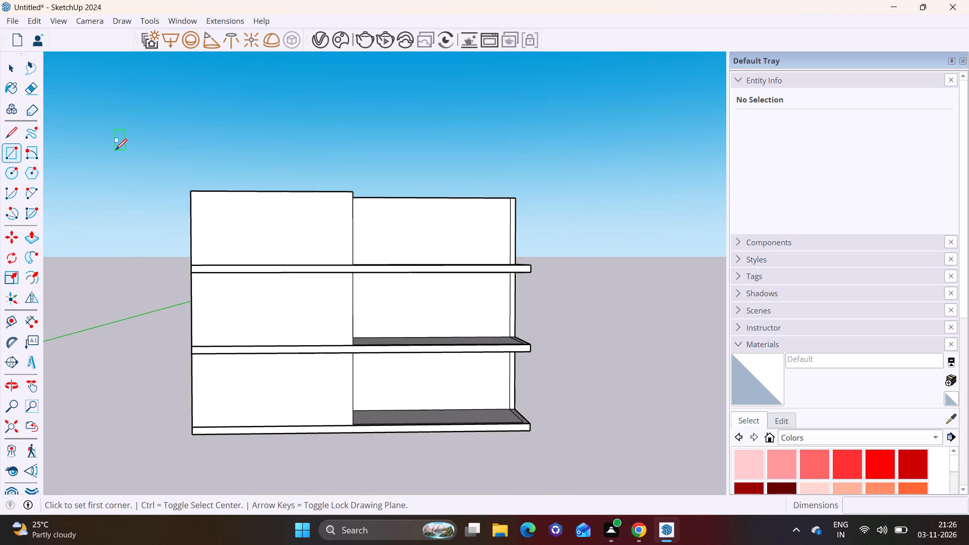
{"action": "scroll", "coordinate": [114, 149], "scroll_direction": "up", "scroll_amount": 2}
{"action": "scroll", "coordinate": [364, 371], "scroll_direction": "down", "scroll_amount": 6}
{"action": "middle_click_drag", "start_coordinate": [384, 295], "coordinate": [393, 435]}
{"action": "middle_click_drag", "start_coordinate": [405, 432], "coordinate": [356, 393]}
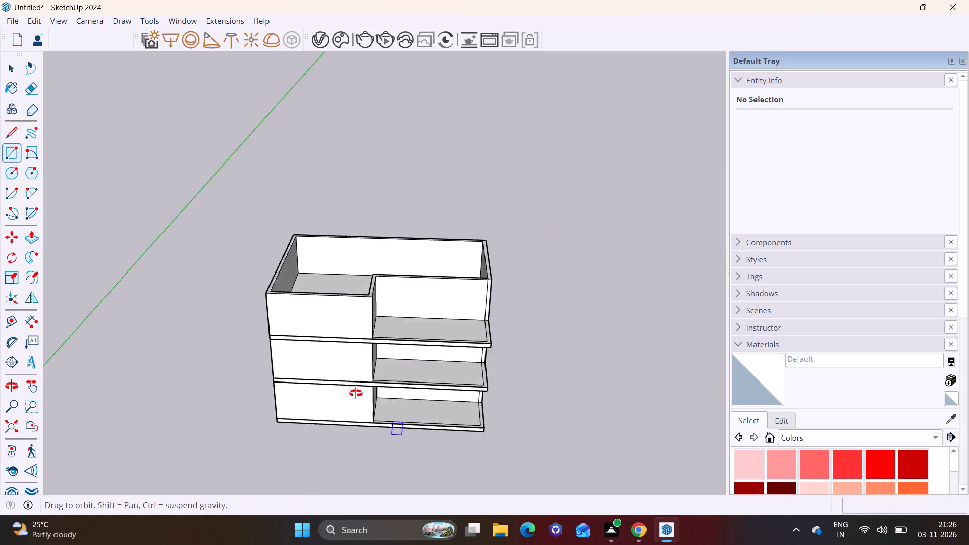
{"action": "middle_click_drag", "start_coordinate": [356, 393], "coordinate": [352, 358]}
{"action": "scroll", "coordinate": [391, 431], "scroll_direction": "up", "scroll_amount": 1}
{"action": "middle_click_drag", "start_coordinate": [396, 424], "coordinate": [421, 339]}
{"action": "scroll", "coordinate": [381, 400], "scroll_direction": "up", "scroll_amount": 11}
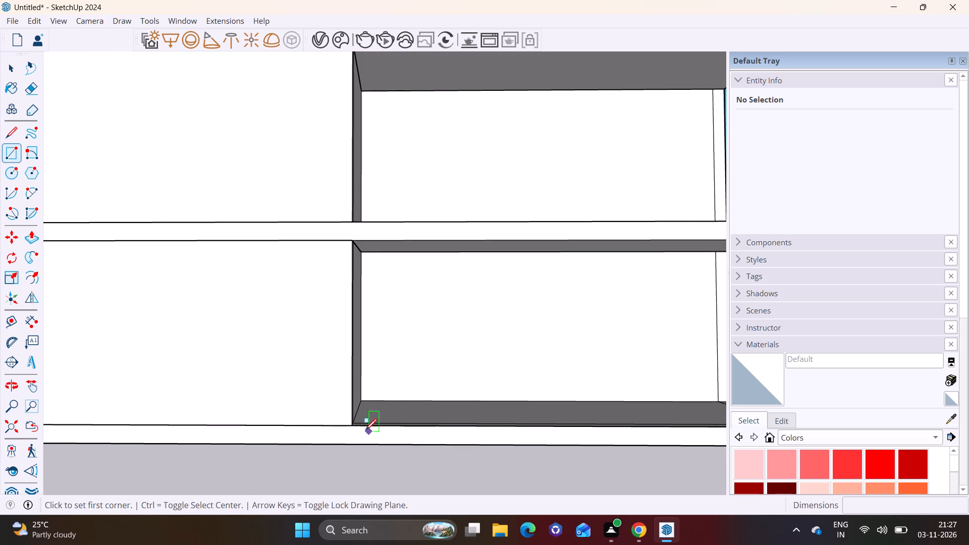
{"action": "left_click", "coordinate": [350, 428]}
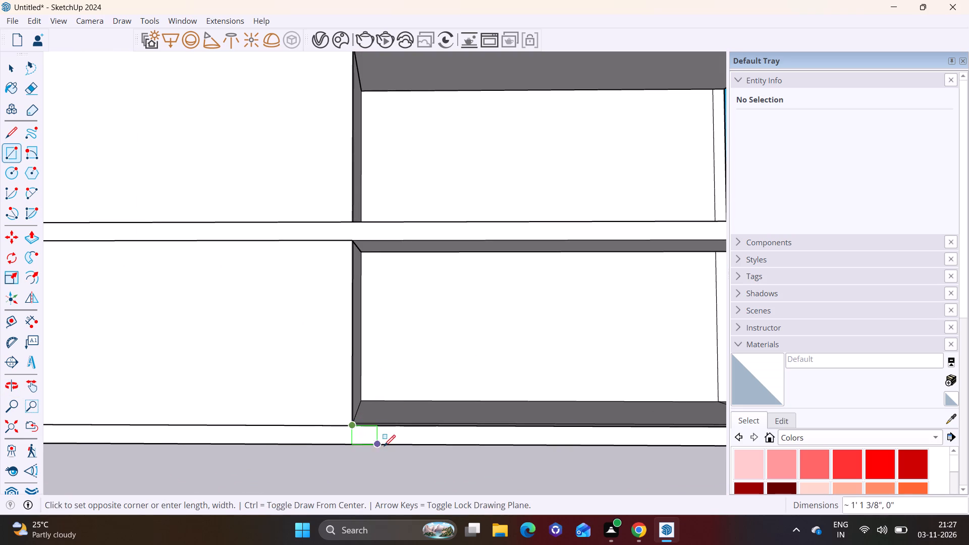
{"action": "left_click", "coordinate": [438, 442]}
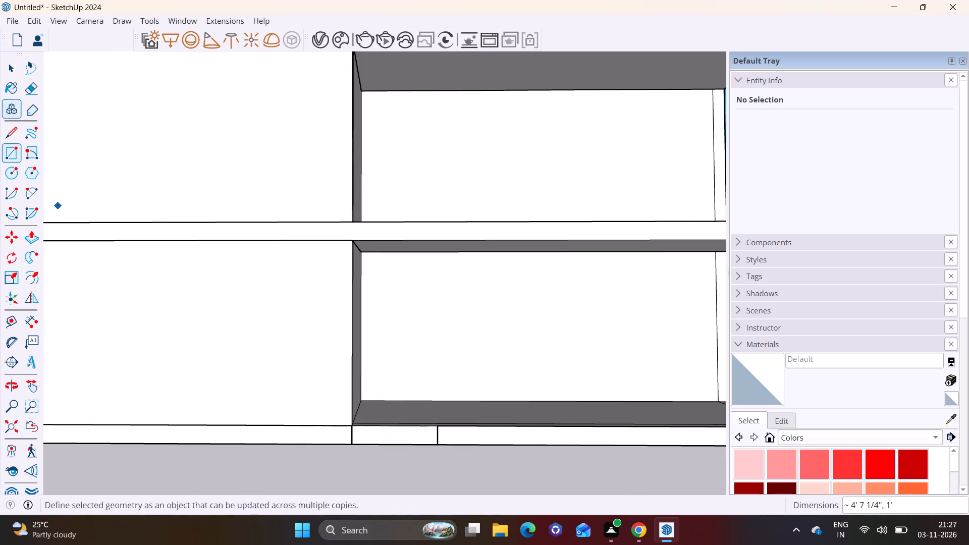
Push/Pull the small rectangle outward from the bottom slab's front face into a block and slightly reduce its projection.
{"action": "left_click", "coordinate": [10, 56]}
{"action": "left_click", "coordinate": [10, 66]}
{"action": "left_click", "coordinate": [385, 432]}
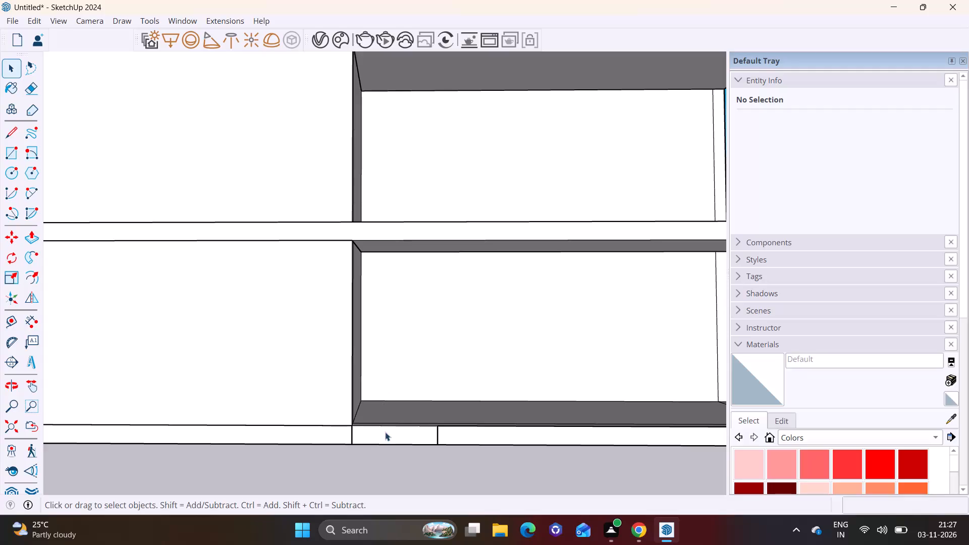
{"action": "left_click", "coordinate": [36, 237]}
{"action": "left_click", "coordinate": [382, 431]}
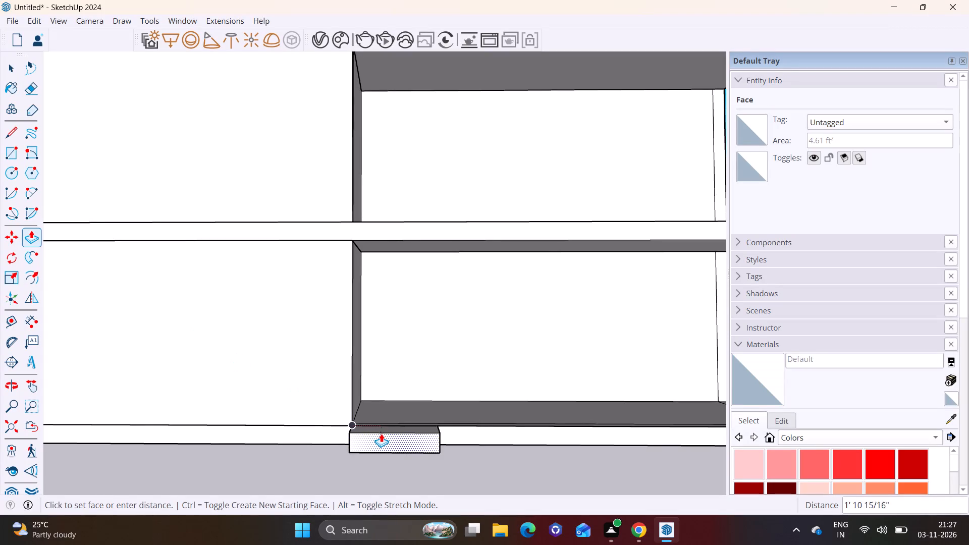
{"action": "left_click", "coordinate": [381, 430]}
{"action": "middle_click_drag", "start_coordinate": [411, 426], "coordinate": [220, 410]}
{"action": "scroll", "coordinate": [245, 409], "scroll_direction": "up", "scroll_amount": 6}
{"action": "left_click", "coordinate": [177, 414]}
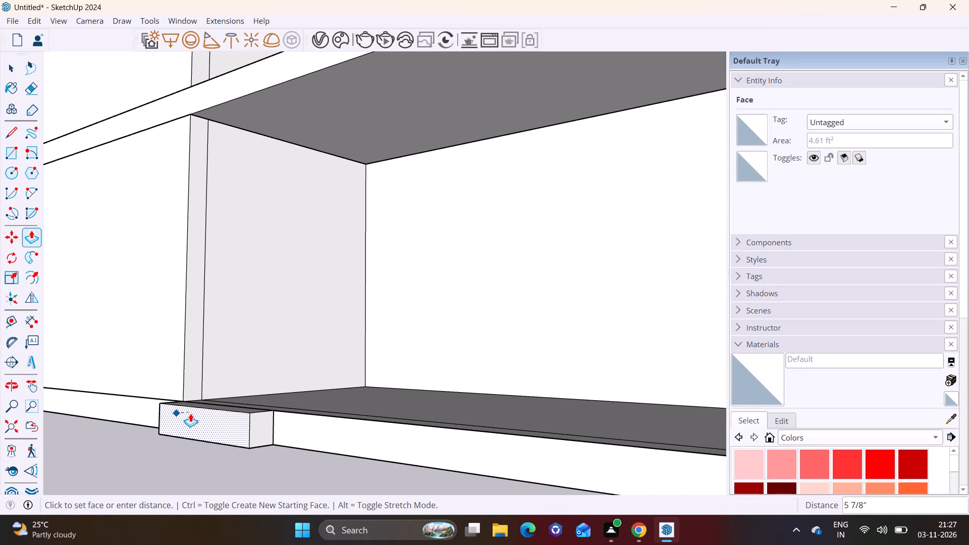
{"action": "left_click", "coordinate": [194, 412]}
Push/Pull the block's right end face about 19' 11" along the slab's front to the building's right corner.
{"action": "left_click", "coordinate": [6, 66]}
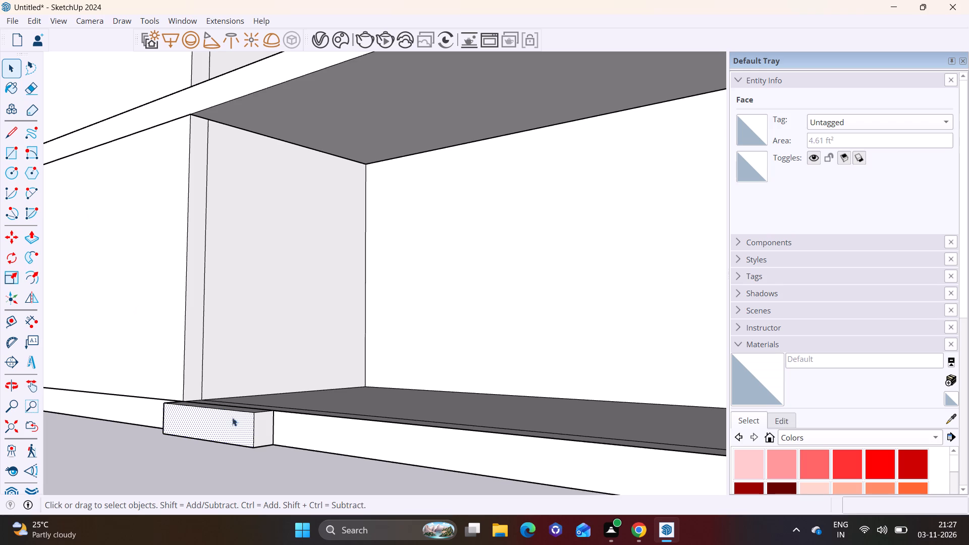
{"action": "left_click", "coordinate": [264, 429]}
{"action": "left_click", "coordinate": [33, 234]}
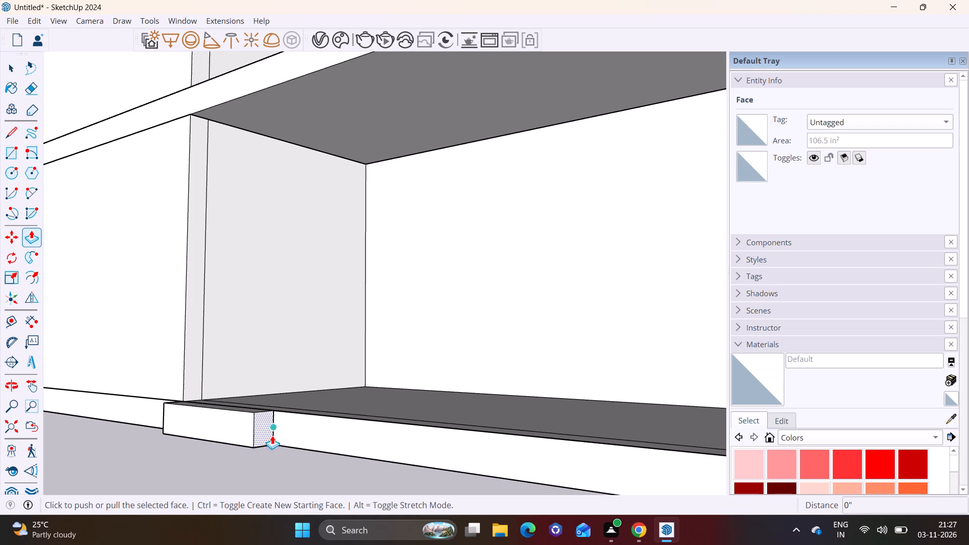
{"action": "left_click", "coordinate": [266, 431]}
{"action": "scroll", "coordinate": [459, 448], "scroll_direction": "down", "scroll_amount": 2}
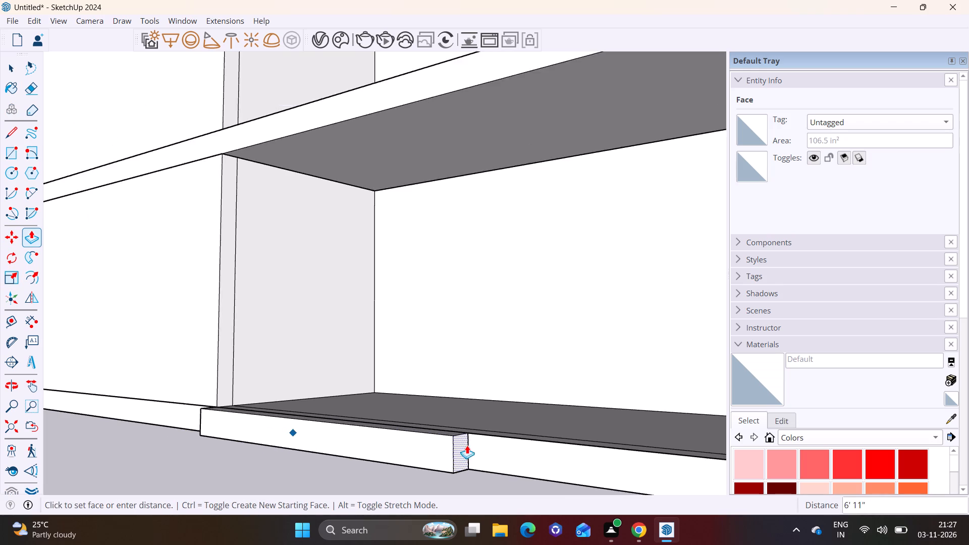
{"action": "scroll", "coordinate": [467, 445], "scroll_direction": "down", "scroll_amount": 3}
{"action": "middle_click_drag", "start_coordinate": [486, 438], "coordinate": [334, 348], "text": "shift"}
{"action": "scroll", "coordinate": [482, 434], "scroll_direction": "up", "scroll_amount": 1, "text": "shift"}
{"action": "scroll", "coordinate": [551, 370], "scroll_direction": "down", "scroll_amount": 7}
{"action": "middle_click_drag", "start_coordinate": [575, 377], "coordinate": [481, 375], "text": "shift"}
{"action": "left_click", "coordinate": [588, 368]}
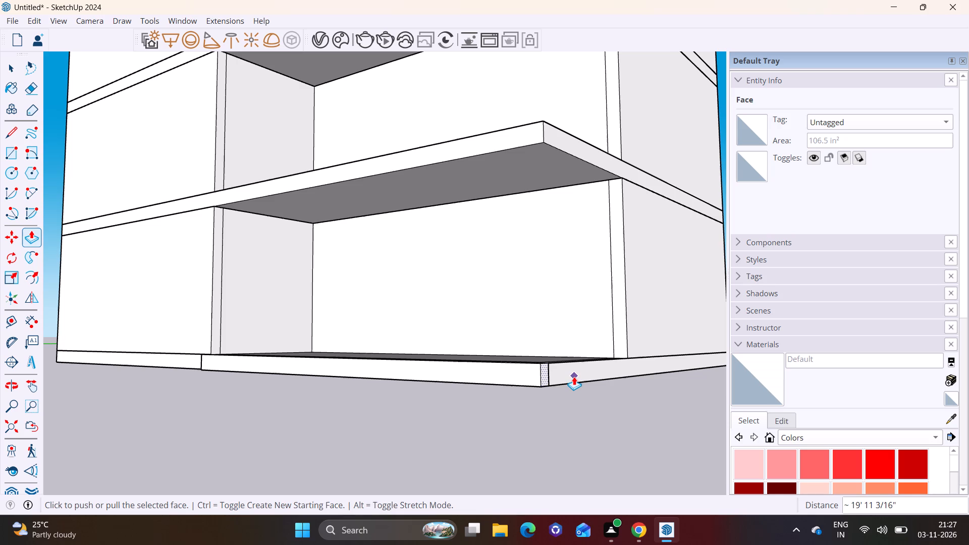
Draw a line about 8 7/8" across the projecting ledge's top face, a short distance from the building's right corner.
{"action": "scroll", "coordinate": [440, 316], "scroll_direction": "down", "scroll_amount": 2}
{"action": "middle_click_drag", "start_coordinate": [374, 180], "coordinate": [395, 303]}
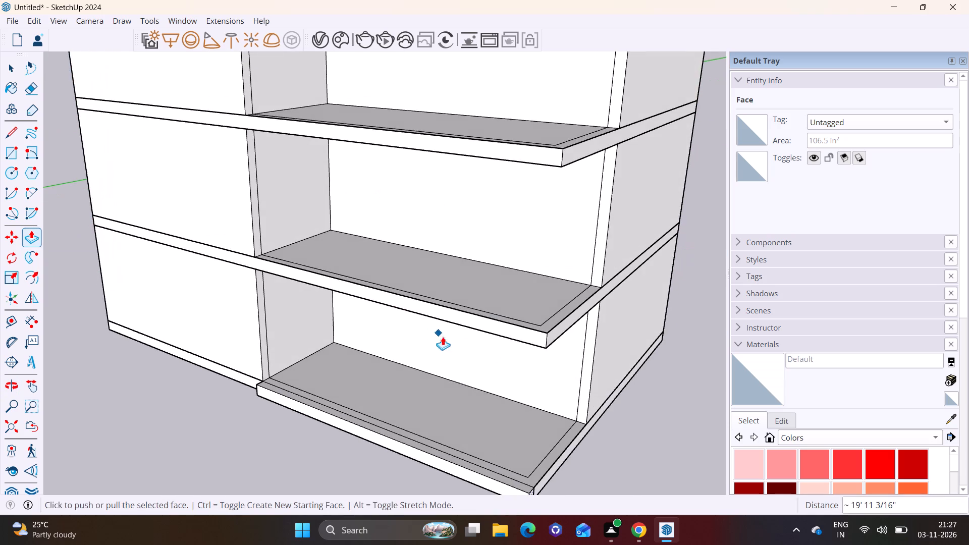
{"action": "middle_click_drag", "start_coordinate": [483, 345], "coordinate": [392, 187]}
{"action": "scroll", "coordinate": [426, 271], "scroll_direction": "up", "scroll_amount": 7}
{"action": "middle_click_drag", "start_coordinate": [427, 291], "coordinate": [495, 284]}
{"action": "scroll", "coordinate": [427, 291], "scroll_direction": "up", "scroll_amount": 1}
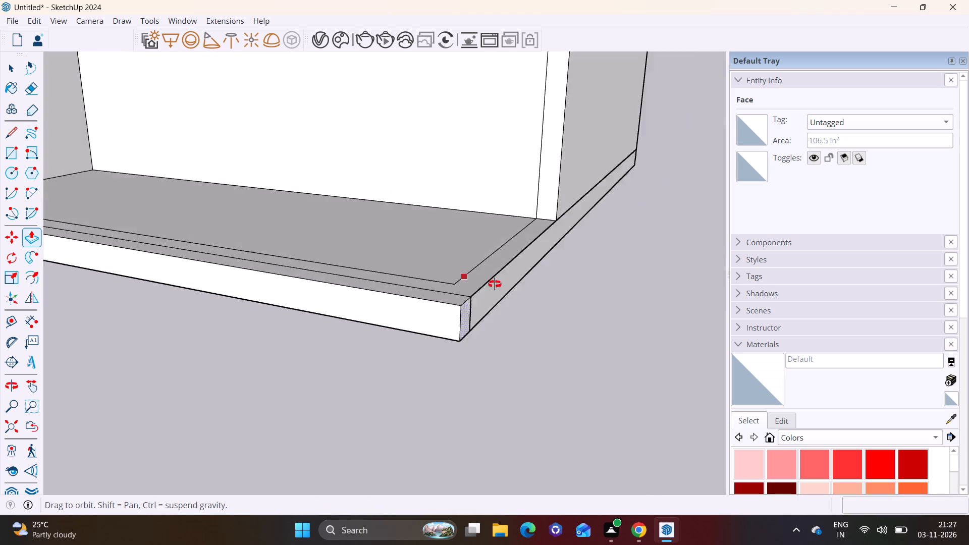
{"action": "middle_click_drag", "start_coordinate": [495, 284], "coordinate": [576, 351]}
{"action": "scroll", "coordinate": [560, 355], "scroll_direction": "up", "scroll_amount": 3}
{"action": "left_click", "coordinate": [15, 133]}
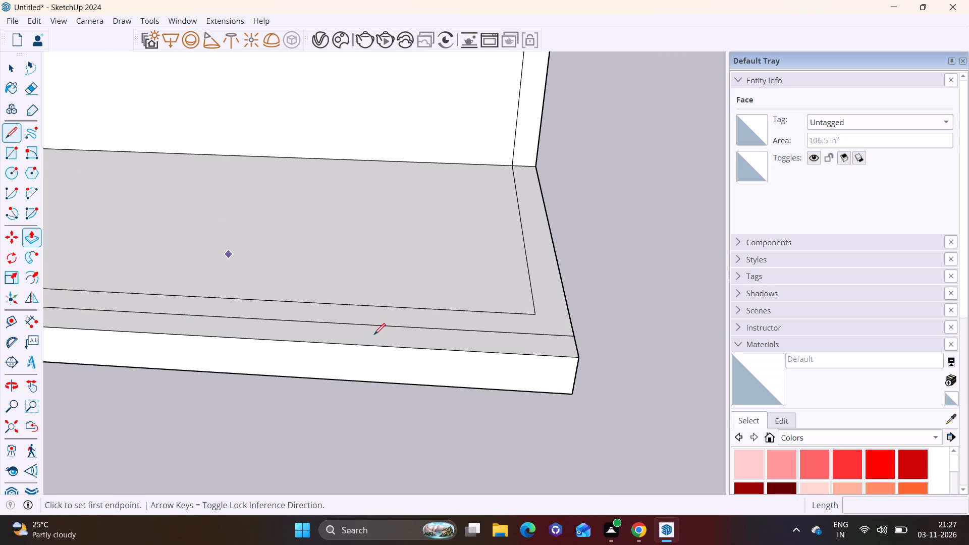
{"action": "left_click", "coordinate": [392, 328]}
{"action": "left_click", "coordinate": [389, 349]}
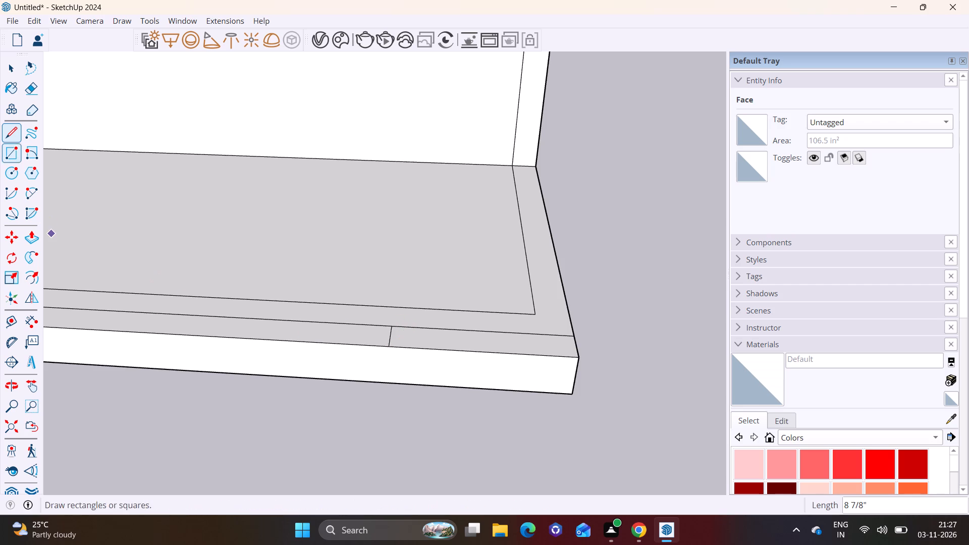
Push/Pull the ledge's marked-off right end up 11' into a corner post reaching the top of the slab above.
{"action": "left_click", "coordinate": [11, 73]}
{"action": "left_click", "coordinate": [430, 333]}
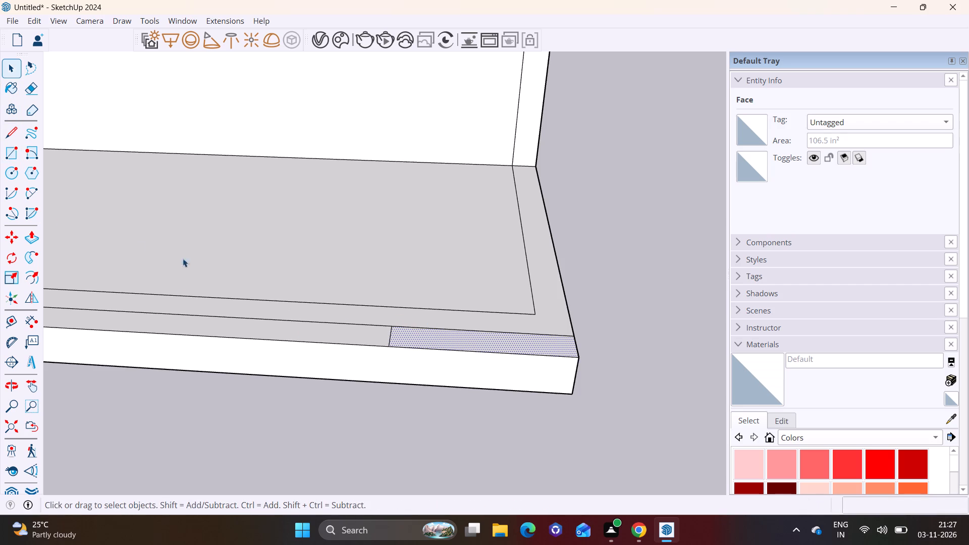
{"action": "left_click", "coordinate": [31, 231]}
{"action": "left_click", "coordinate": [494, 345]}
{"action": "scroll", "coordinate": [491, 239], "scroll_direction": "down", "scroll_amount": 2}
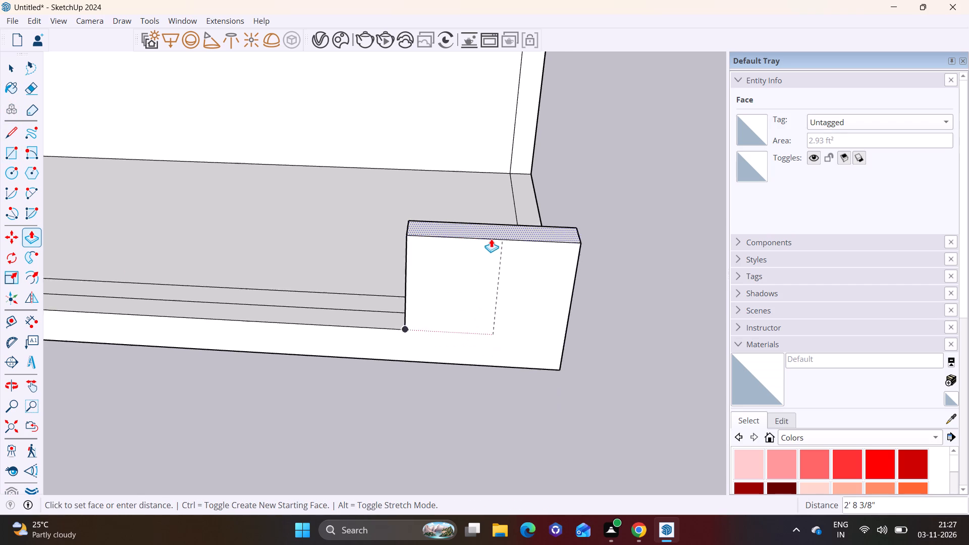
{"action": "scroll", "coordinate": [491, 239], "scroll_direction": "down", "scroll_amount": 4}
{"action": "middle_click_drag", "start_coordinate": [499, 172], "coordinate": [492, 319]}
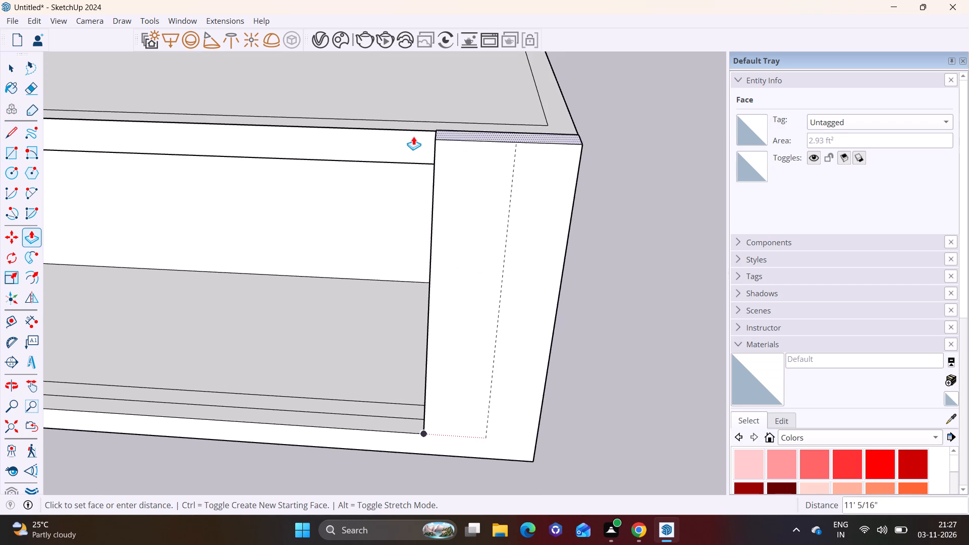
{"action": "left_click", "coordinate": [405, 131]}
Draw a line about 8 7/8" across the post's inner side face, level with the upper slab's underside.
{"action": "scroll", "coordinate": [411, 195], "scroll_direction": "down", "scroll_amount": 4}
{"action": "middle_click_drag", "start_coordinate": [429, 227], "coordinate": [461, 219]}
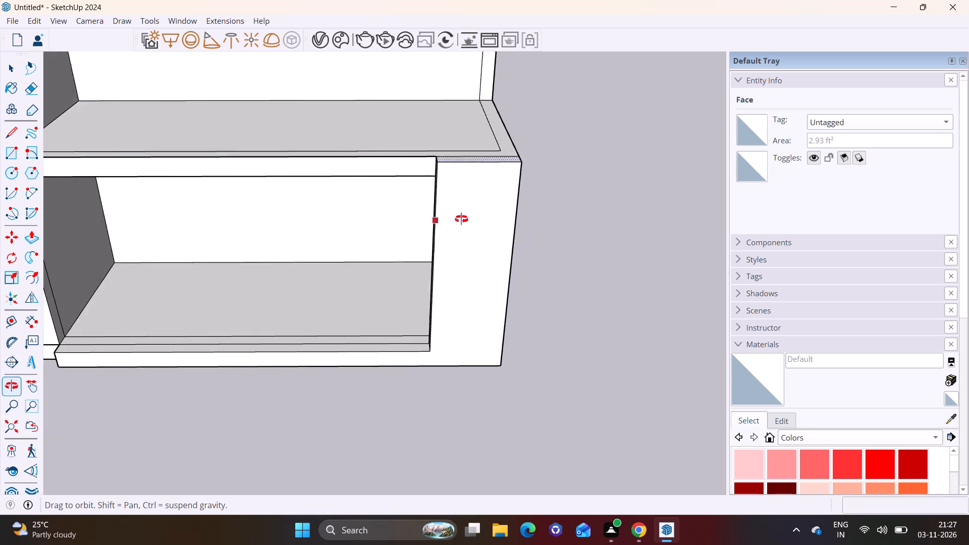
{"action": "middle_click_drag", "start_coordinate": [461, 219], "coordinate": [585, 197]}
{"action": "scroll", "coordinate": [430, 169], "scroll_direction": "up", "scroll_amount": 4}
{"action": "middle_click_drag", "start_coordinate": [430, 169], "coordinate": [511, 179]}
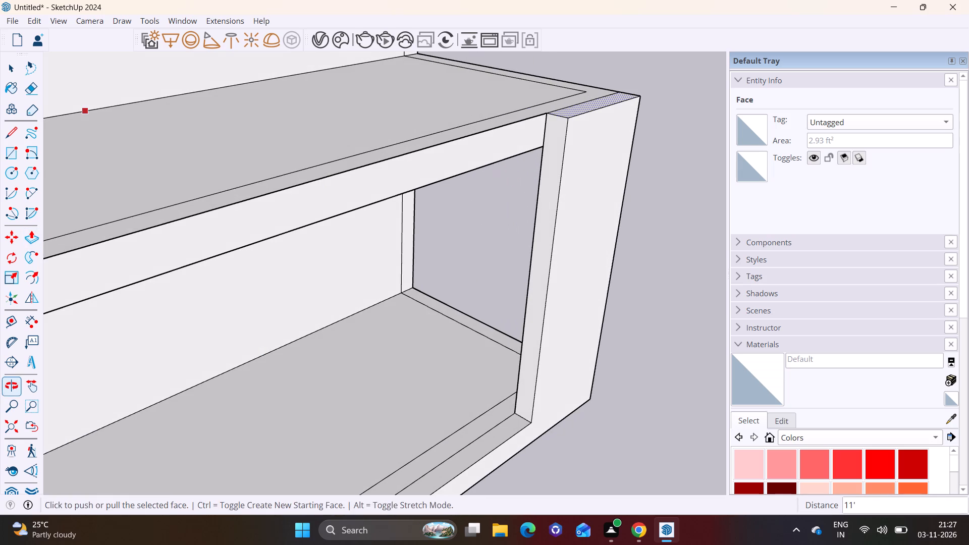
{"action": "left_click", "coordinate": [16, 135]}
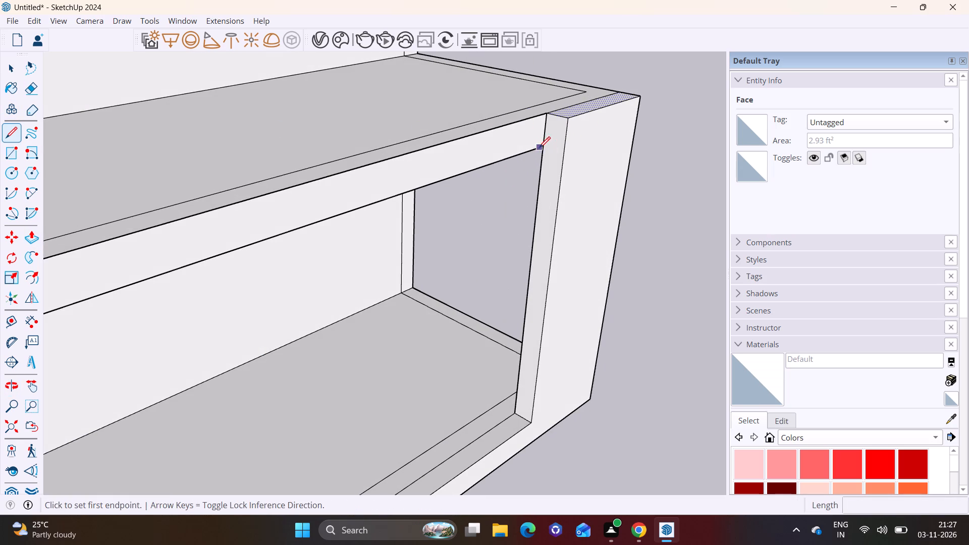
{"action": "left_click", "coordinate": [541, 147]}
{"action": "left_click", "coordinate": [564, 153]}
Push/Pull the small face at the post's top along the upper slab's front to the partition's outer corner.
{"action": "left_click", "coordinate": [8, 62]}
{"action": "left_click", "coordinate": [557, 135]}
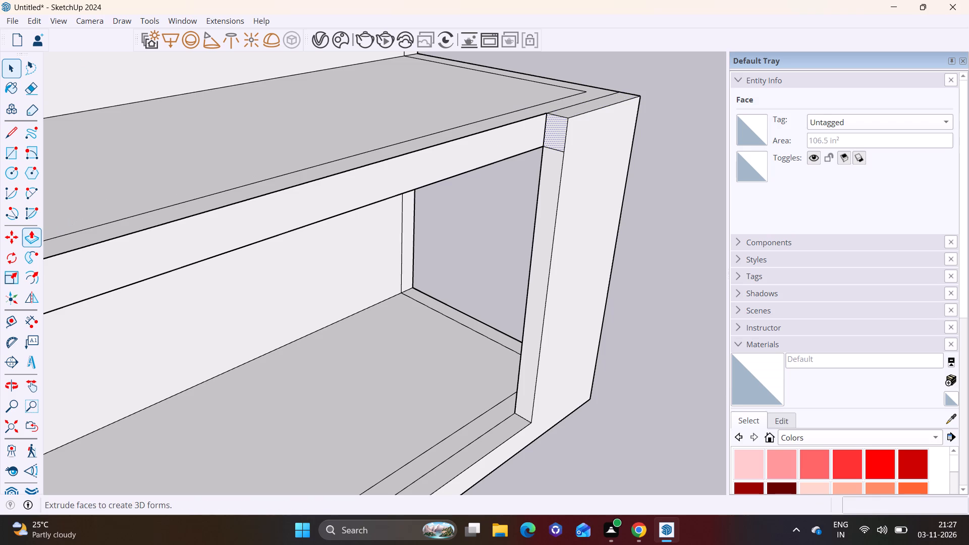
{"action": "left_click", "coordinate": [37, 234]}
{"action": "left_click", "coordinate": [554, 127]}
{"action": "scroll", "coordinate": [347, 188], "scroll_direction": "down", "scroll_amount": 4}
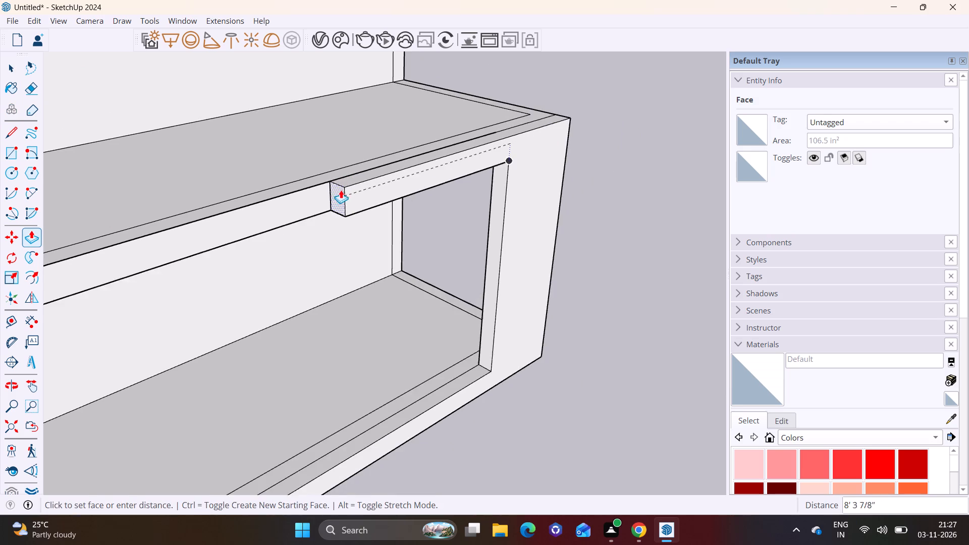
{"action": "scroll", "coordinate": [341, 190], "scroll_direction": "down", "scroll_amount": 5}
{"action": "middle_click_drag", "start_coordinate": [330, 197], "coordinate": [521, 137]}
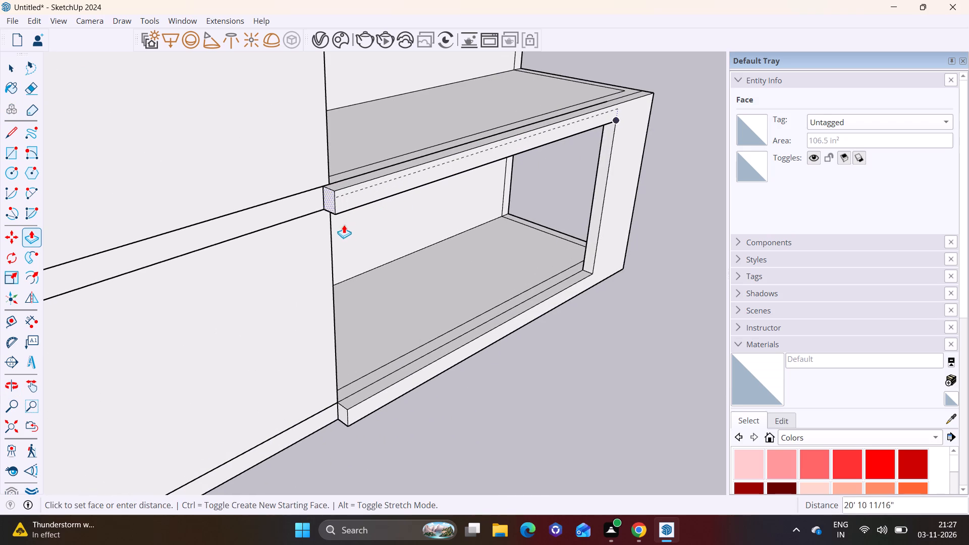
{"action": "left_click", "coordinate": [333, 230]}
{"action": "key", "text": "space"}
{"action": "left_click", "coordinate": [559, 372]}
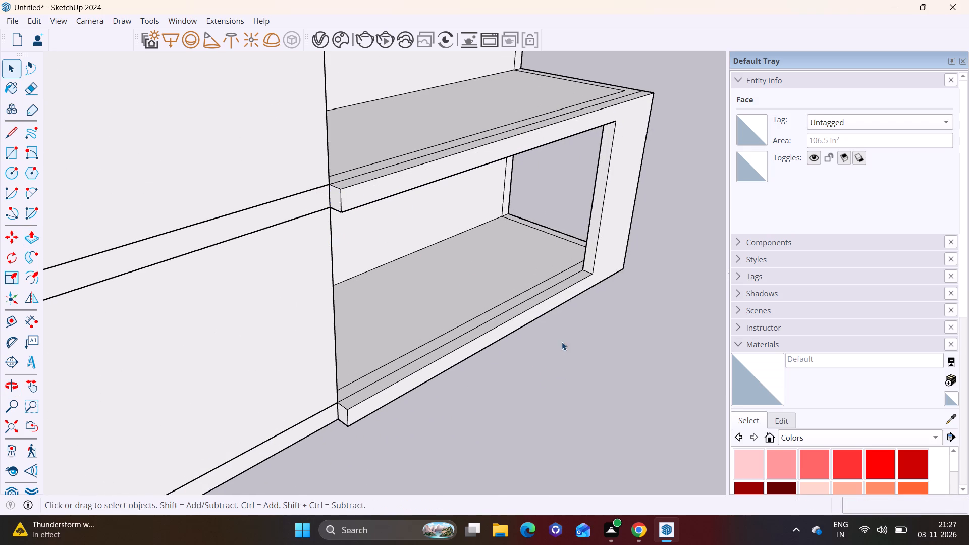
Push/Pull the corner post's inner side face toward the opening to make the post wider.
{"action": "middle_click_drag", "start_coordinate": [524, 301], "coordinate": [322, 126]}
{"action": "middle_click_drag", "start_coordinate": [490, 230], "coordinate": [452, 277]}
{"action": "scroll", "coordinate": [510, 254], "scroll_direction": "down", "scroll_amount": 2}
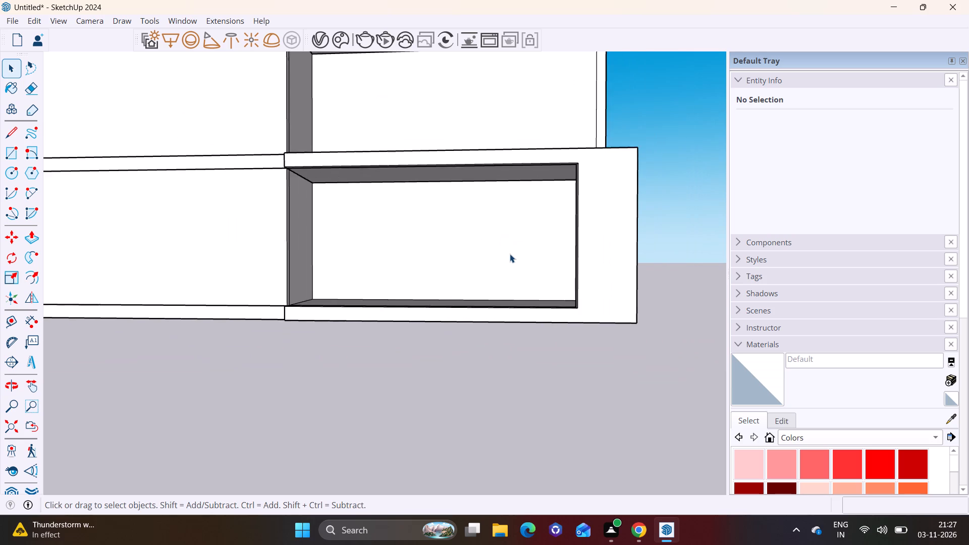
{"action": "scroll", "coordinate": [510, 254], "scroll_direction": "down", "scroll_amount": 2}
{"action": "middle_click_drag", "start_coordinate": [514, 255], "coordinate": [514, 266], "text": "shift"}
{"action": "scroll", "coordinate": [597, 270], "scroll_direction": "up", "scroll_amount": 2}
{"action": "middle_click_drag", "start_coordinate": [593, 271], "coordinate": [714, 295]}
{"action": "scroll", "coordinate": [713, 295], "scroll_direction": "up", "scroll_amount": 1}
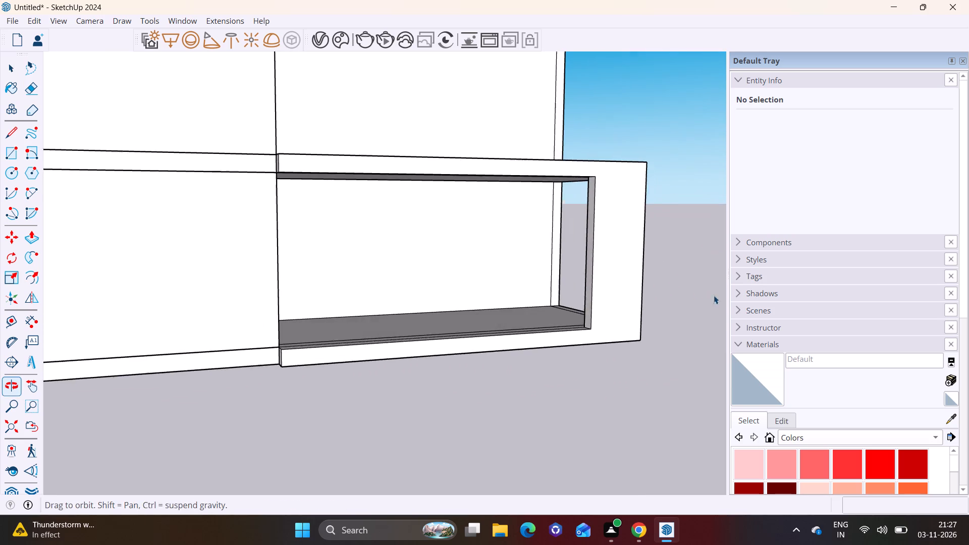
{"action": "scroll", "coordinate": [590, 269], "scroll_direction": "up", "scroll_amount": 4}
{"action": "left_click", "coordinate": [592, 241]}
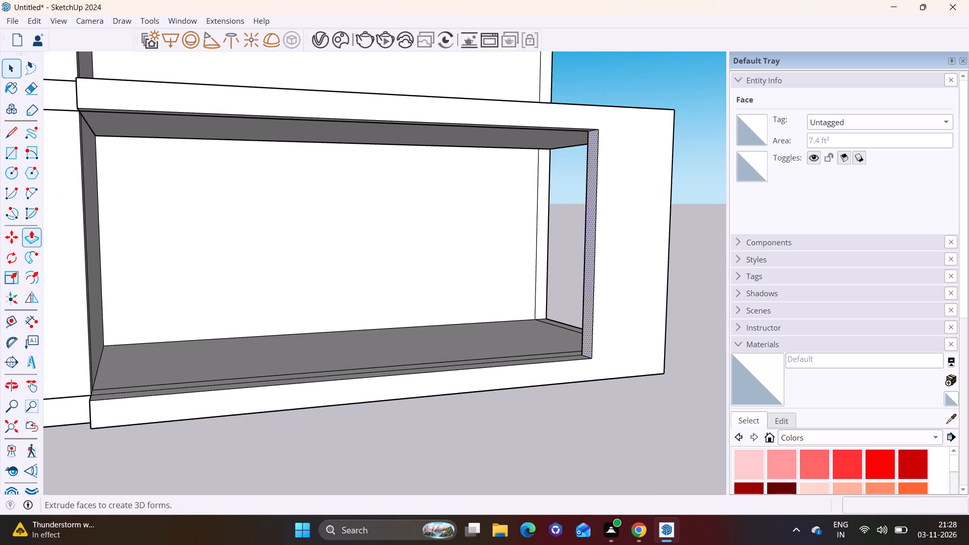
{"action": "left_click", "coordinate": [32, 235]}
{"action": "left_click", "coordinate": [587, 226]}
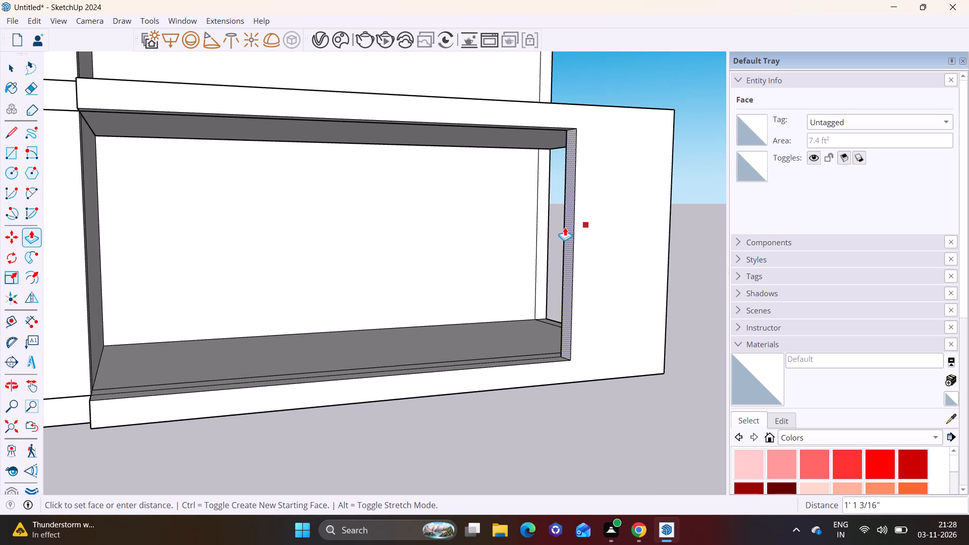
{"action": "left_click", "coordinate": [569, 227]}
{"action": "key", "text": "space"}
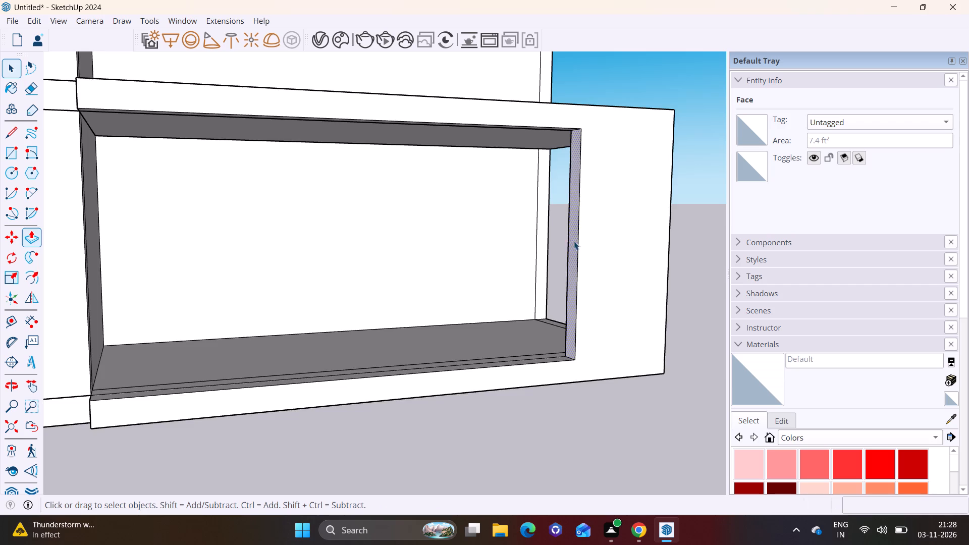
Push/Pull the underside of the frame's top beam down about 6 1/16".
{"action": "scroll", "coordinate": [587, 238], "scroll_direction": "down", "scroll_amount": 5}
{"action": "middle_click_drag", "start_coordinate": [689, 229], "coordinate": [481, 212]}
{"action": "scroll", "coordinate": [481, 213], "scroll_direction": "up", "scroll_amount": 1}
{"action": "scroll", "coordinate": [414, 110], "scroll_direction": "up", "scroll_amount": 3}
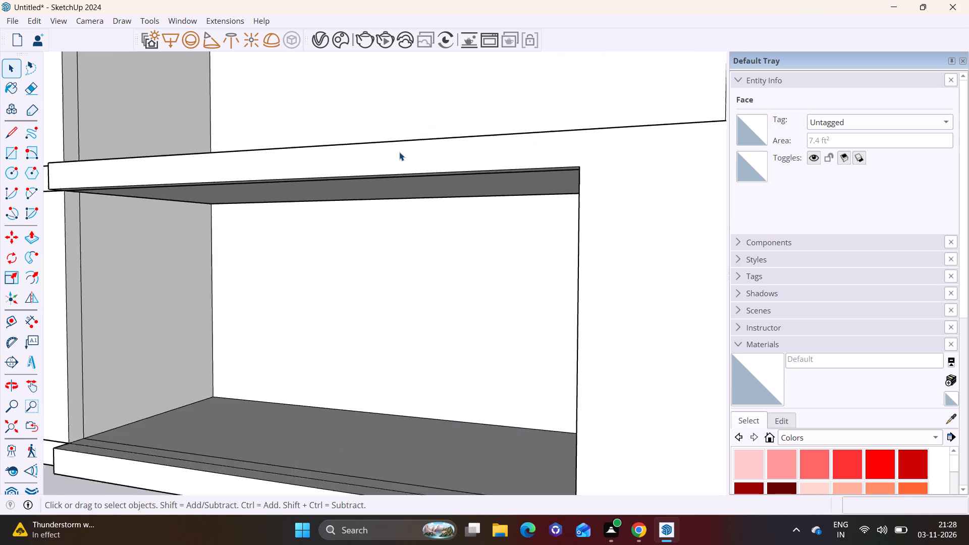
{"action": "scroll", "coordinate": [399, 152], "scroll_direction": "up", "scroll_amount": 6}
{"action": "middle_click_drag", "start_coordinate": [396, 150], "coordinate": [430, 64]}
{"action": "left_click", "coordinate": [415, 112]}
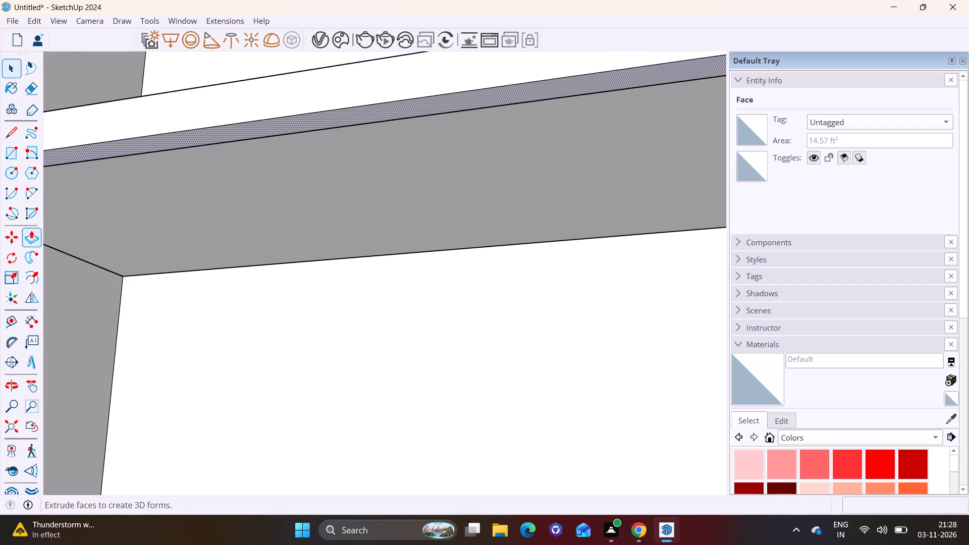
{"action": "left_click", "coordinate": [36, 233]}
{"action": "left_click", "coordinate": [214, 129]}
{"action": "left_click", "coordinate": [216, 149]}
Push/Pull the top face of the frame's bottom ledge upward to make it taller.
{"action": "scroll", "coordinate": [366, 185], "scroll_direction": "down", "scroll_amount": 3}
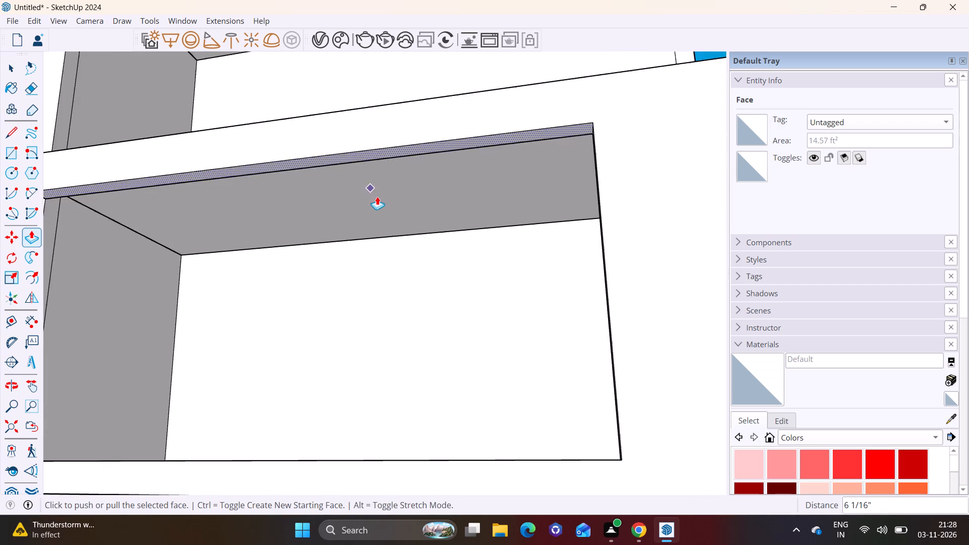
{"action": "scroll", "coordinate": [377, 196], "scroll_direction": "down", "scroll_amount": 4}
{"action": "middle_click_drag", "start_coordinate": [480, 231], "coordinate": [464, 353]}
{"action": "scroll", "coordinate": [464, 353], "scroll_direction": "down", "scroll_amount": 1}
{"action": "middle_click_drag", "start_coordinate": [468, 341], "coordinate": [521, 154]}
{"action": "scroll", "coordinate": [456, 237], "scroll_direction": "up", "scroll_amount": 3}
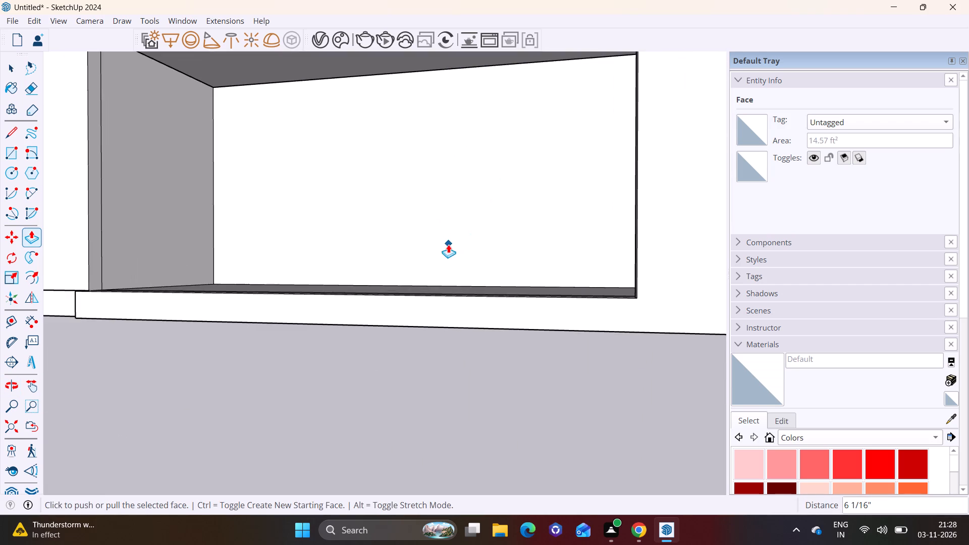
{"action": "middle_click_drag", "start_coordinate": [443, 248], "coordinate": [424, 331]}
{"action": "key", "text": "space"}
{"action": "left_click", "coordinate": [301, 441]}
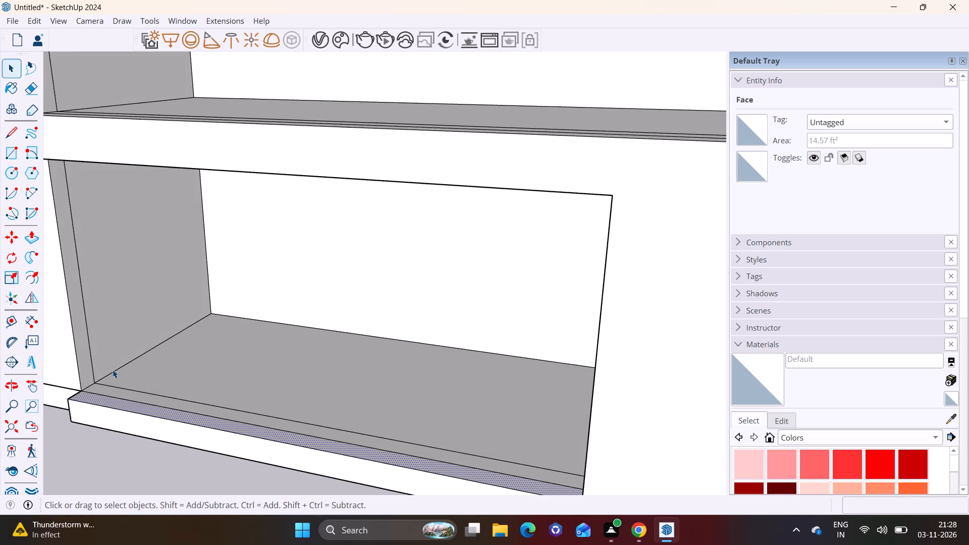
{"action": "left_click", "coordinate": [29, 237]}
{"action": "left_click", "coordinate": [171, 412]}
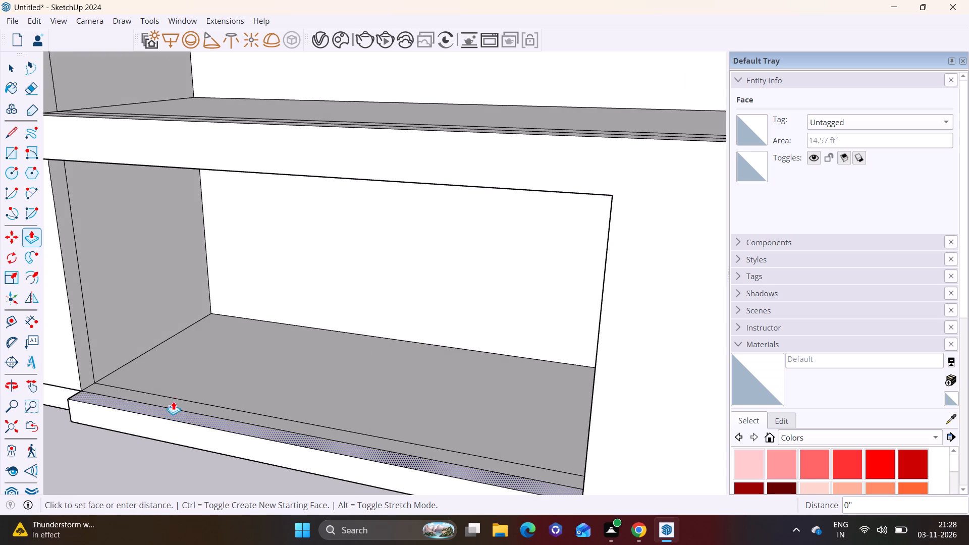
{"action": "left_click", "coordinate": [171, 388]}
{"action": "key", "text": "space"}
{"action": "left_click", "coordinate": [106, 442]}
Draw a tangent 2 Point Arc with a chord of about 1' 3" across the frame opening's lower right corner.
{"action": "scroll", "coordinate": [192, 426], "scroll_direction": "down", "scroll_amount": 1}
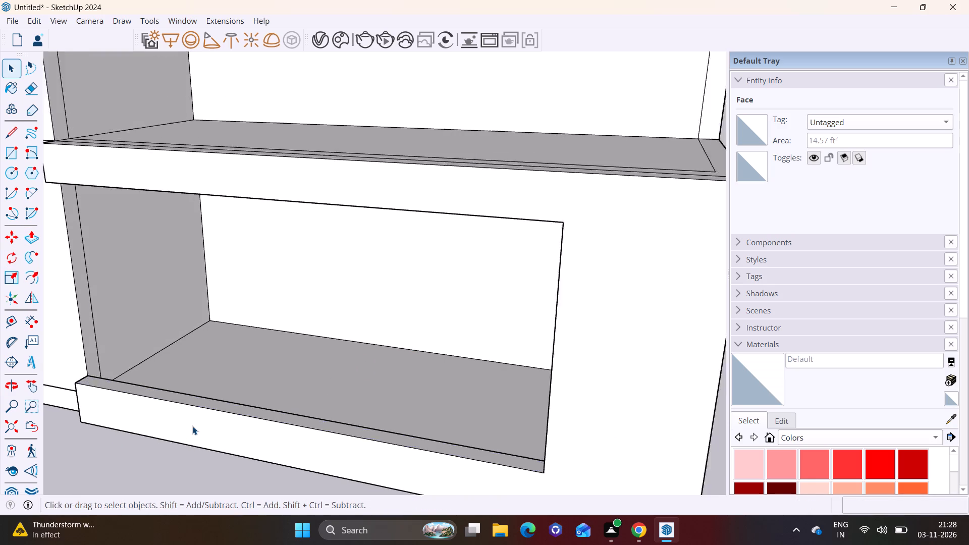
{"action": "scroll", "coordinate": [192, 426], "scroll_direction": "down", "scroll_amount": 2}
{"action": "middle_click_drag", "start_coordinate": [332, 405], "coordinate": [440, 342]}
{"action": "scroll", "coordinate": [440, 342], "scroll_direction": "down", "scroll_amount": 4}
{"action": "middle_click_drag", "start_coordinate": [455, 338], "coordinate": [450, 338], "text": "shift"}
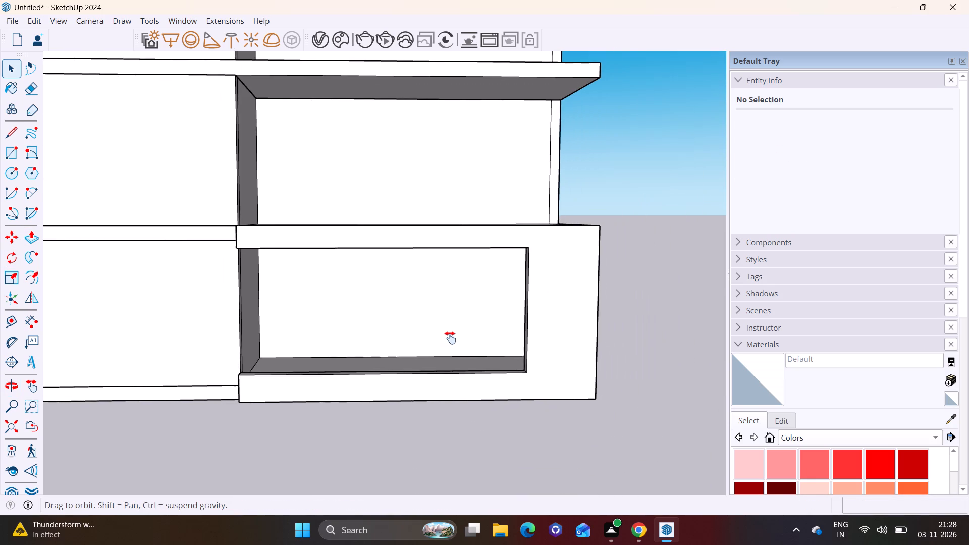
{"action": "middle_click_drag", "start_coordinate": [450, 338], "coordinate": [277, 334], "text": "shift"}
{"action": "scroll", "coordinate": [319, 243], "scroll_direction": "up", "scroll_amount": 1}
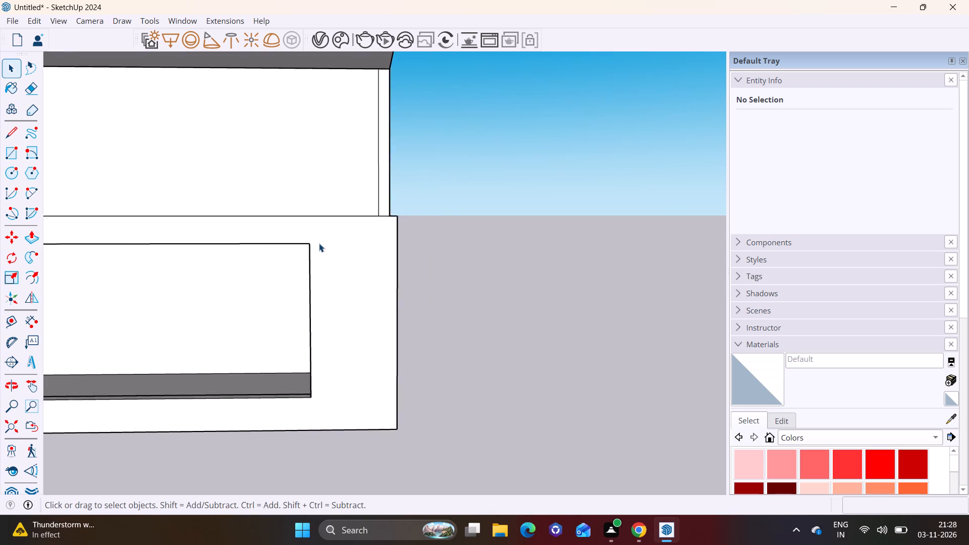
{"action": "scroll", "coordinate": [319, 243], "scroll_direction": "up", "scroll_amount": 7}
{"action": "middle_click_drag", "start_coordinate": [320, 259], "coordinate": [417, 237], "text": "shift"}
{"action": "middle_click_drag", "start_coordinate": [453, 251], "coordinate": [618, 272]}
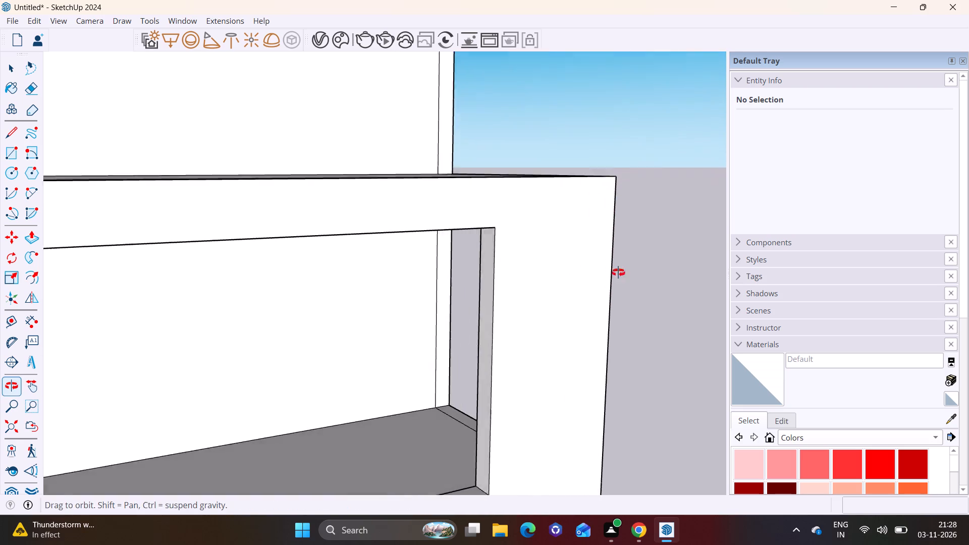
{"action": "middle_click_drag", "start_coordinate": [618, 272], "coordinate": [663, 280]}
{"action": "scroll", "coordinate": [589, 323], "scroll_direction": "down", "scroll_amount": 4}
{"action": "middle_click_drag", "start_coordinate": [548, 324], "coordinate": [570, 240], "text": "shift"}
{"action": "scroll", "coordinate": [599, 303], "scroll_direction": "up", "scroll_amount": 10}
{"action": "middle_click_drag", "start_coordinate": [549, 347], "coordinate": [475, 309]}
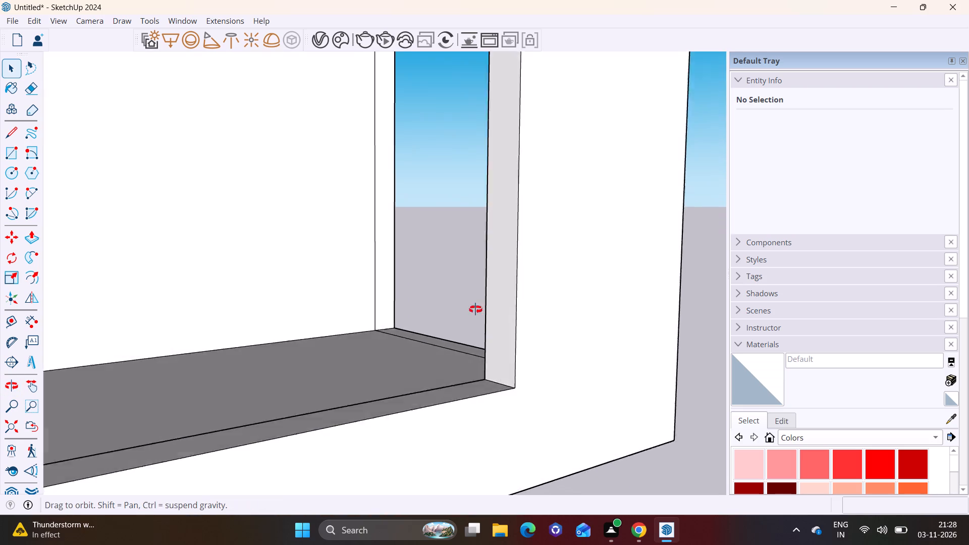
{"action": "middle_click_drag", "start_coordinate": [475, 309], "coordinate": [419, 294]}
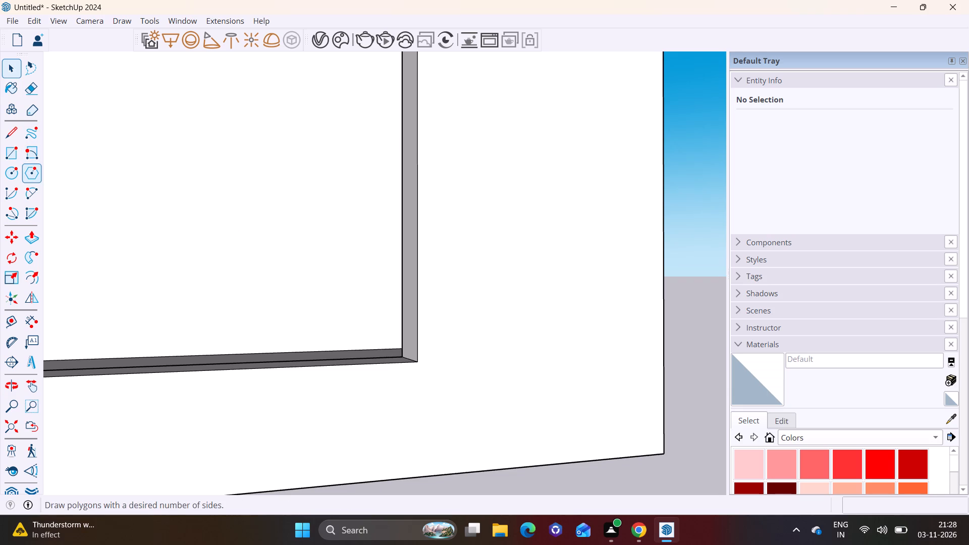
{"action": "left_click", "coordinate": [27, 196]}
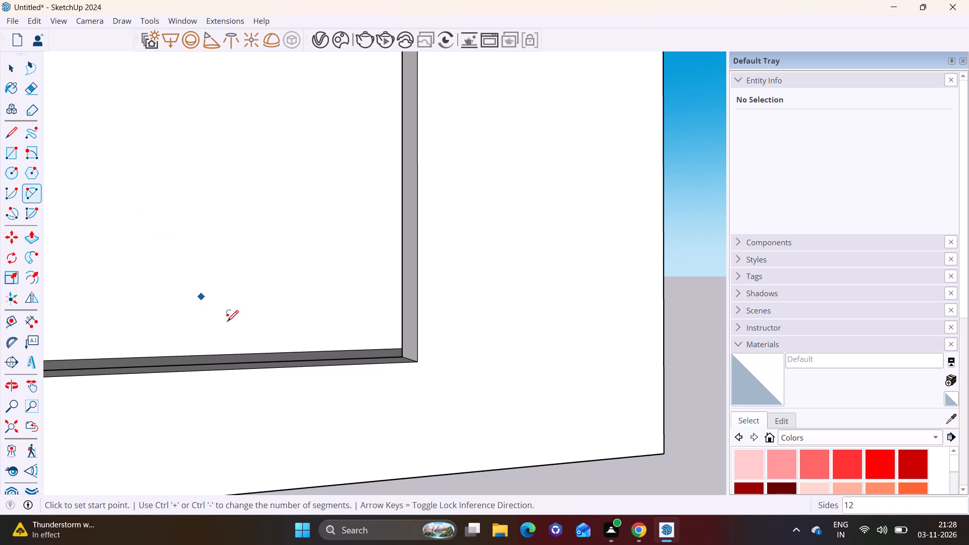
{"action": "left_click", "coordinate": [372, 365]}
{"action": "double_click", "coordinate": [416, 302]}
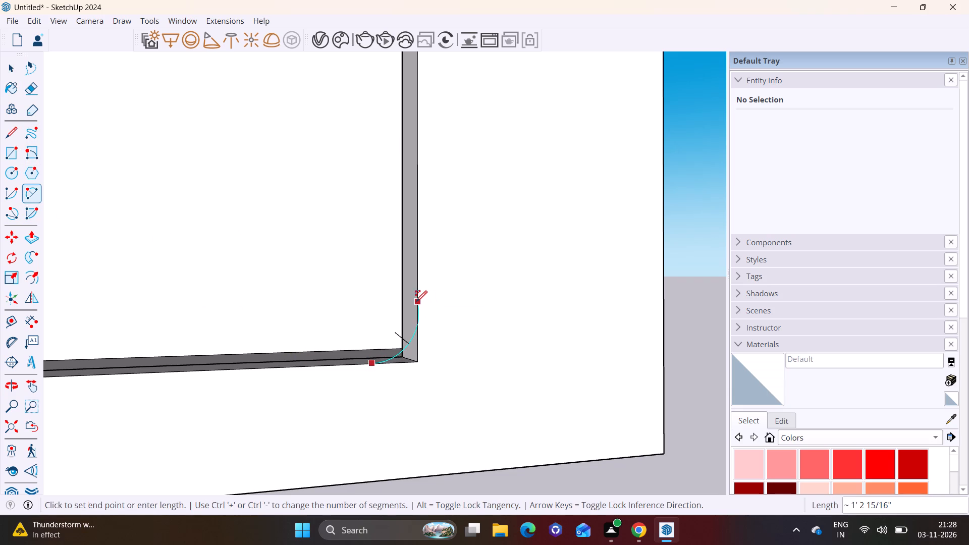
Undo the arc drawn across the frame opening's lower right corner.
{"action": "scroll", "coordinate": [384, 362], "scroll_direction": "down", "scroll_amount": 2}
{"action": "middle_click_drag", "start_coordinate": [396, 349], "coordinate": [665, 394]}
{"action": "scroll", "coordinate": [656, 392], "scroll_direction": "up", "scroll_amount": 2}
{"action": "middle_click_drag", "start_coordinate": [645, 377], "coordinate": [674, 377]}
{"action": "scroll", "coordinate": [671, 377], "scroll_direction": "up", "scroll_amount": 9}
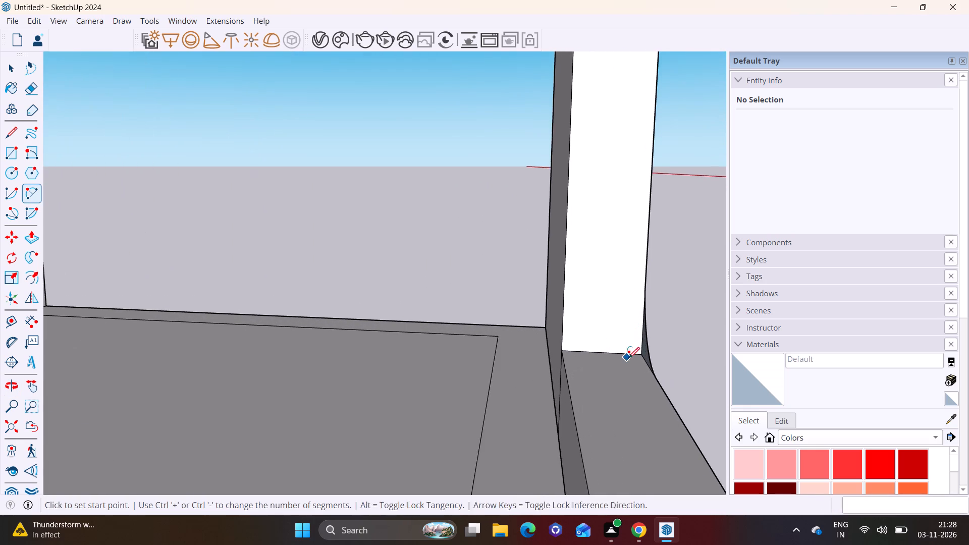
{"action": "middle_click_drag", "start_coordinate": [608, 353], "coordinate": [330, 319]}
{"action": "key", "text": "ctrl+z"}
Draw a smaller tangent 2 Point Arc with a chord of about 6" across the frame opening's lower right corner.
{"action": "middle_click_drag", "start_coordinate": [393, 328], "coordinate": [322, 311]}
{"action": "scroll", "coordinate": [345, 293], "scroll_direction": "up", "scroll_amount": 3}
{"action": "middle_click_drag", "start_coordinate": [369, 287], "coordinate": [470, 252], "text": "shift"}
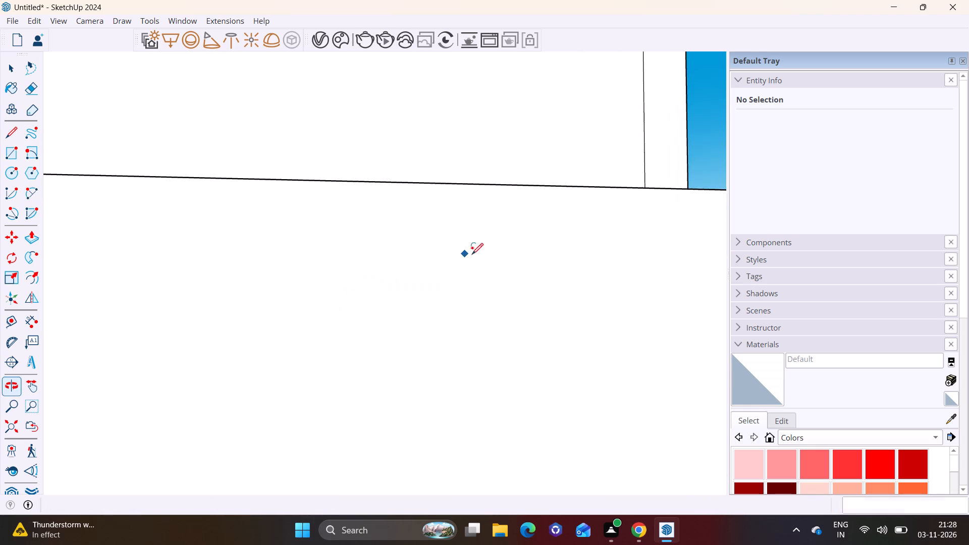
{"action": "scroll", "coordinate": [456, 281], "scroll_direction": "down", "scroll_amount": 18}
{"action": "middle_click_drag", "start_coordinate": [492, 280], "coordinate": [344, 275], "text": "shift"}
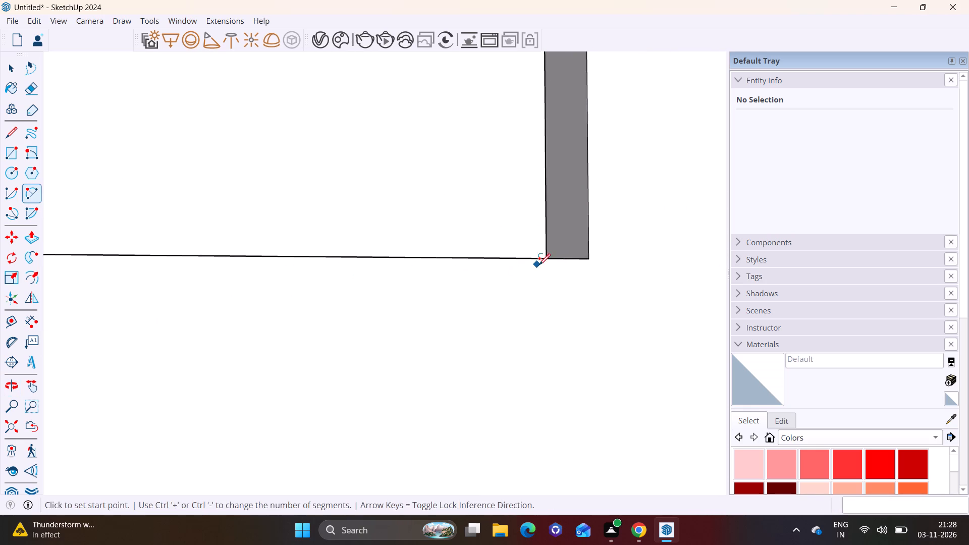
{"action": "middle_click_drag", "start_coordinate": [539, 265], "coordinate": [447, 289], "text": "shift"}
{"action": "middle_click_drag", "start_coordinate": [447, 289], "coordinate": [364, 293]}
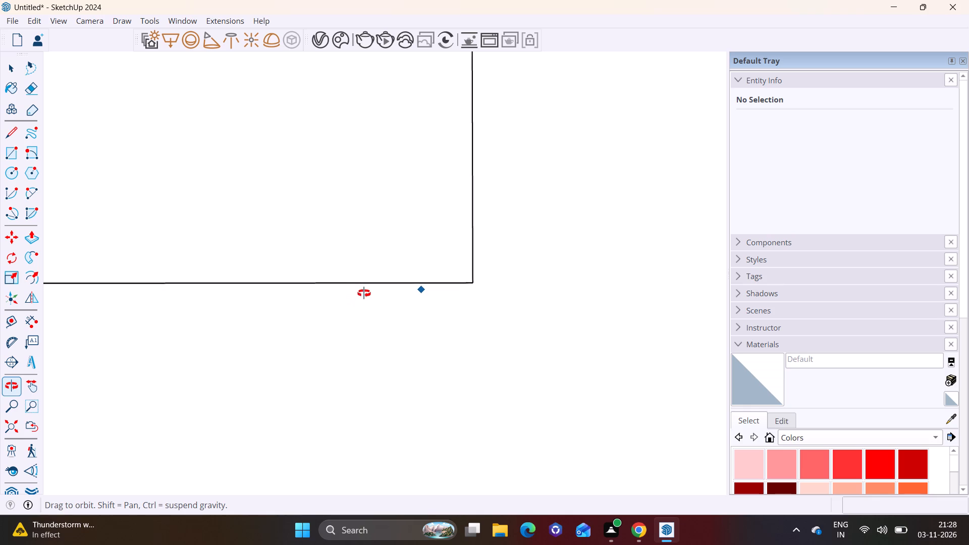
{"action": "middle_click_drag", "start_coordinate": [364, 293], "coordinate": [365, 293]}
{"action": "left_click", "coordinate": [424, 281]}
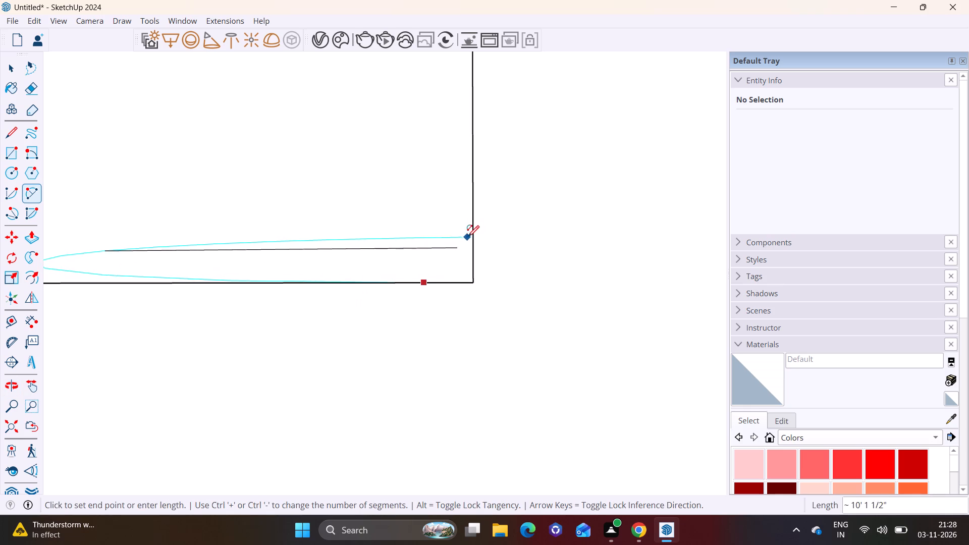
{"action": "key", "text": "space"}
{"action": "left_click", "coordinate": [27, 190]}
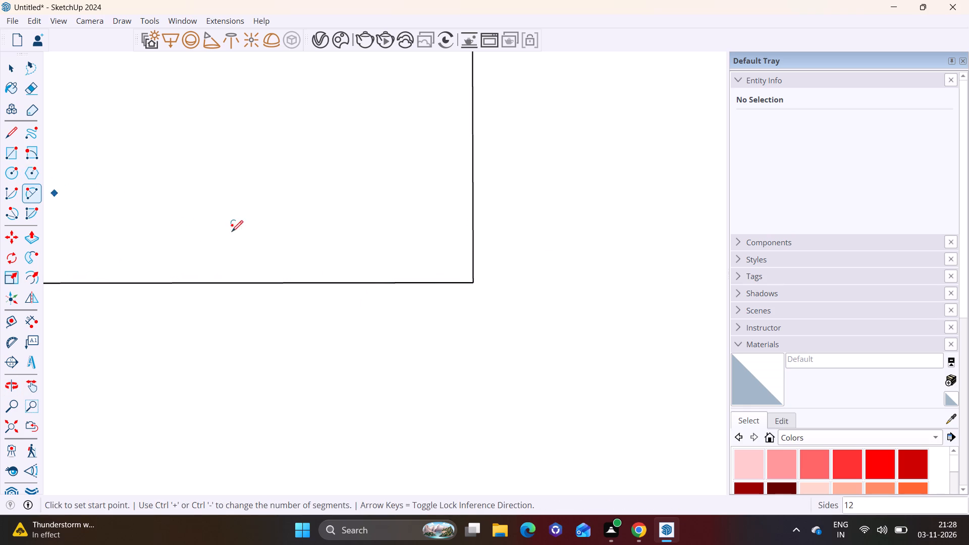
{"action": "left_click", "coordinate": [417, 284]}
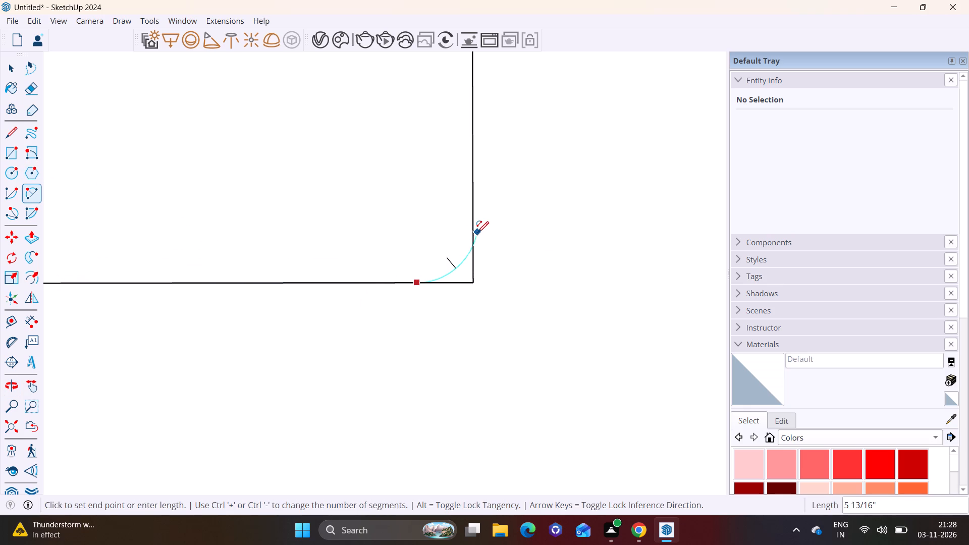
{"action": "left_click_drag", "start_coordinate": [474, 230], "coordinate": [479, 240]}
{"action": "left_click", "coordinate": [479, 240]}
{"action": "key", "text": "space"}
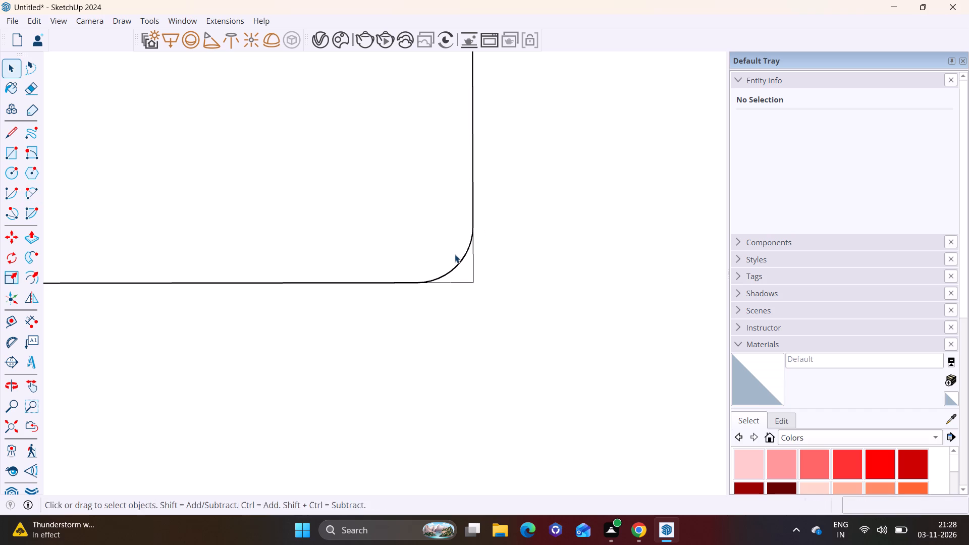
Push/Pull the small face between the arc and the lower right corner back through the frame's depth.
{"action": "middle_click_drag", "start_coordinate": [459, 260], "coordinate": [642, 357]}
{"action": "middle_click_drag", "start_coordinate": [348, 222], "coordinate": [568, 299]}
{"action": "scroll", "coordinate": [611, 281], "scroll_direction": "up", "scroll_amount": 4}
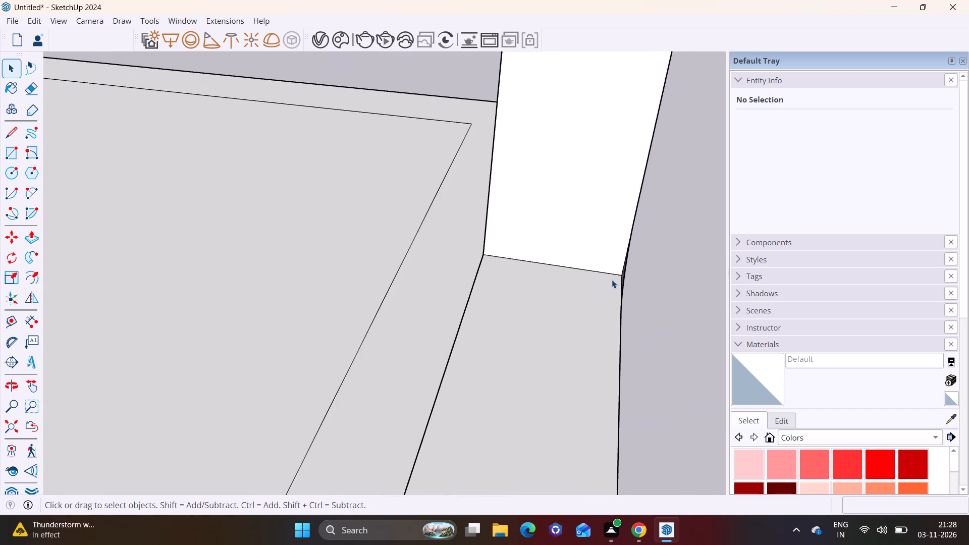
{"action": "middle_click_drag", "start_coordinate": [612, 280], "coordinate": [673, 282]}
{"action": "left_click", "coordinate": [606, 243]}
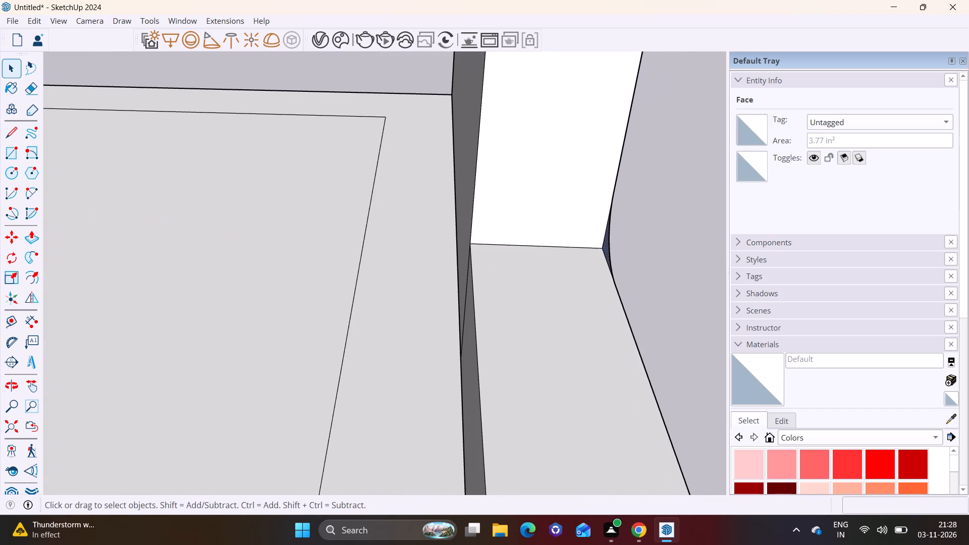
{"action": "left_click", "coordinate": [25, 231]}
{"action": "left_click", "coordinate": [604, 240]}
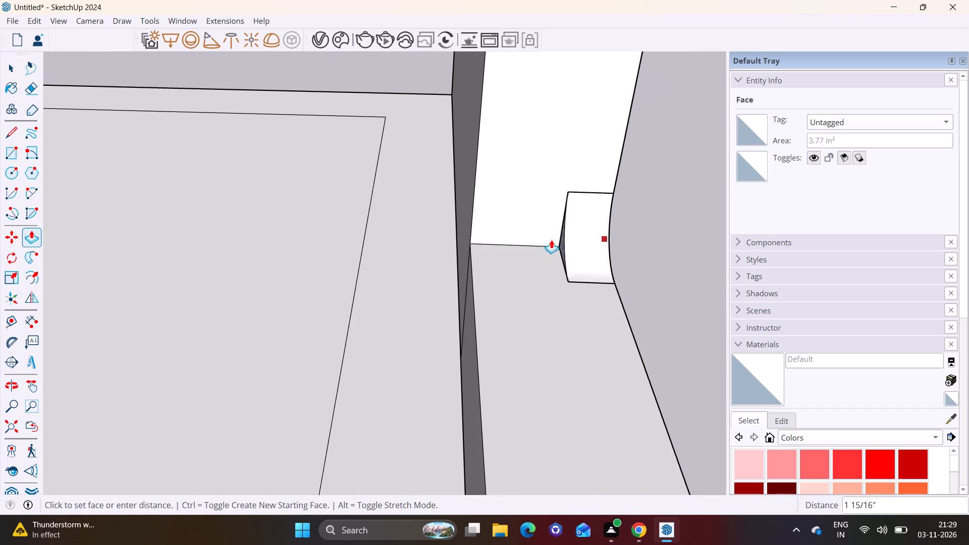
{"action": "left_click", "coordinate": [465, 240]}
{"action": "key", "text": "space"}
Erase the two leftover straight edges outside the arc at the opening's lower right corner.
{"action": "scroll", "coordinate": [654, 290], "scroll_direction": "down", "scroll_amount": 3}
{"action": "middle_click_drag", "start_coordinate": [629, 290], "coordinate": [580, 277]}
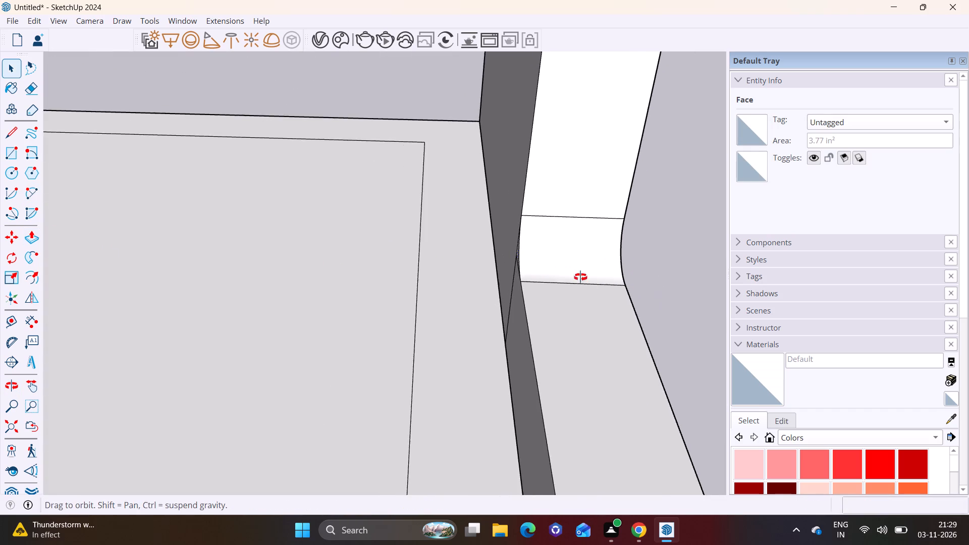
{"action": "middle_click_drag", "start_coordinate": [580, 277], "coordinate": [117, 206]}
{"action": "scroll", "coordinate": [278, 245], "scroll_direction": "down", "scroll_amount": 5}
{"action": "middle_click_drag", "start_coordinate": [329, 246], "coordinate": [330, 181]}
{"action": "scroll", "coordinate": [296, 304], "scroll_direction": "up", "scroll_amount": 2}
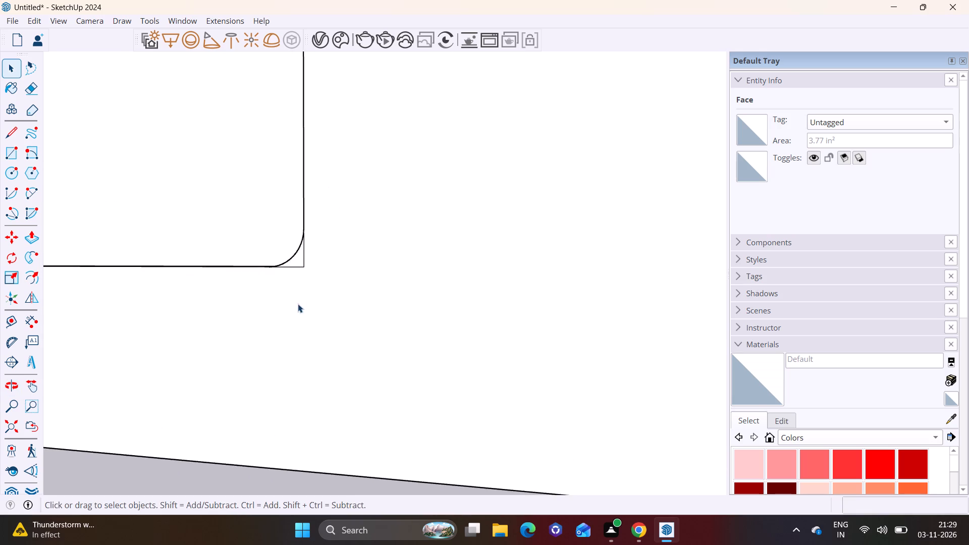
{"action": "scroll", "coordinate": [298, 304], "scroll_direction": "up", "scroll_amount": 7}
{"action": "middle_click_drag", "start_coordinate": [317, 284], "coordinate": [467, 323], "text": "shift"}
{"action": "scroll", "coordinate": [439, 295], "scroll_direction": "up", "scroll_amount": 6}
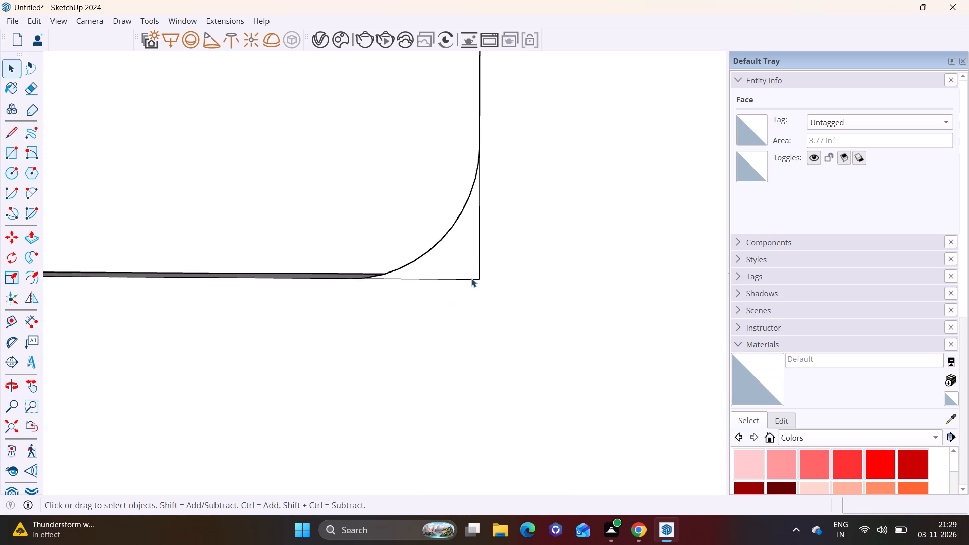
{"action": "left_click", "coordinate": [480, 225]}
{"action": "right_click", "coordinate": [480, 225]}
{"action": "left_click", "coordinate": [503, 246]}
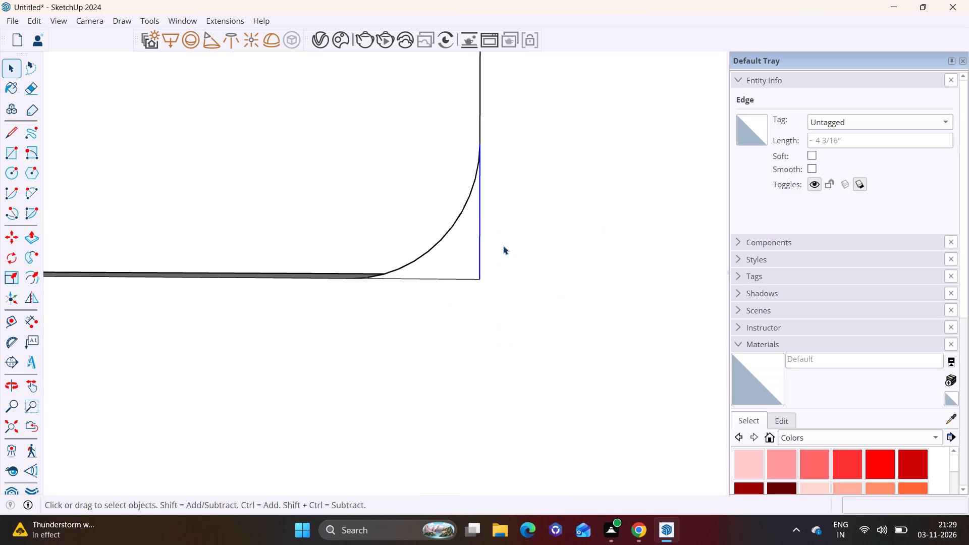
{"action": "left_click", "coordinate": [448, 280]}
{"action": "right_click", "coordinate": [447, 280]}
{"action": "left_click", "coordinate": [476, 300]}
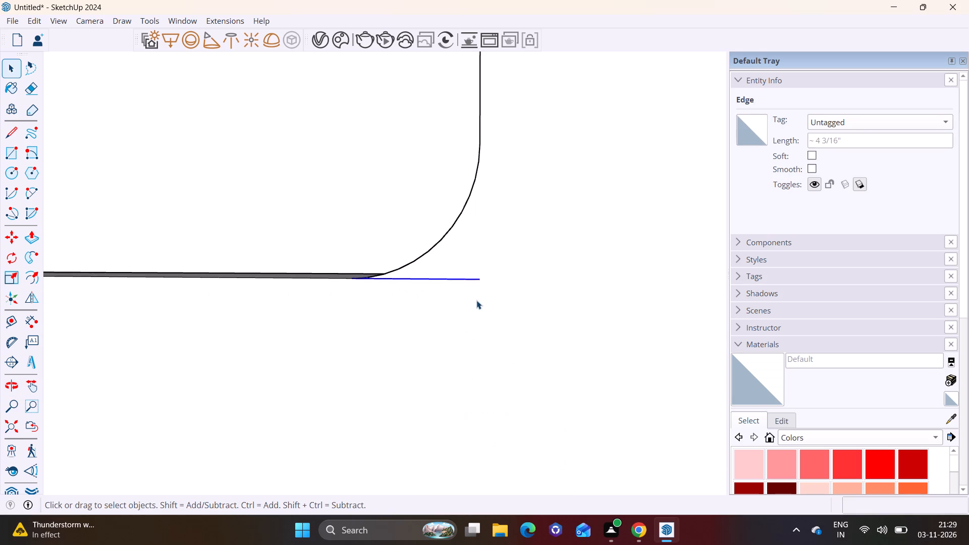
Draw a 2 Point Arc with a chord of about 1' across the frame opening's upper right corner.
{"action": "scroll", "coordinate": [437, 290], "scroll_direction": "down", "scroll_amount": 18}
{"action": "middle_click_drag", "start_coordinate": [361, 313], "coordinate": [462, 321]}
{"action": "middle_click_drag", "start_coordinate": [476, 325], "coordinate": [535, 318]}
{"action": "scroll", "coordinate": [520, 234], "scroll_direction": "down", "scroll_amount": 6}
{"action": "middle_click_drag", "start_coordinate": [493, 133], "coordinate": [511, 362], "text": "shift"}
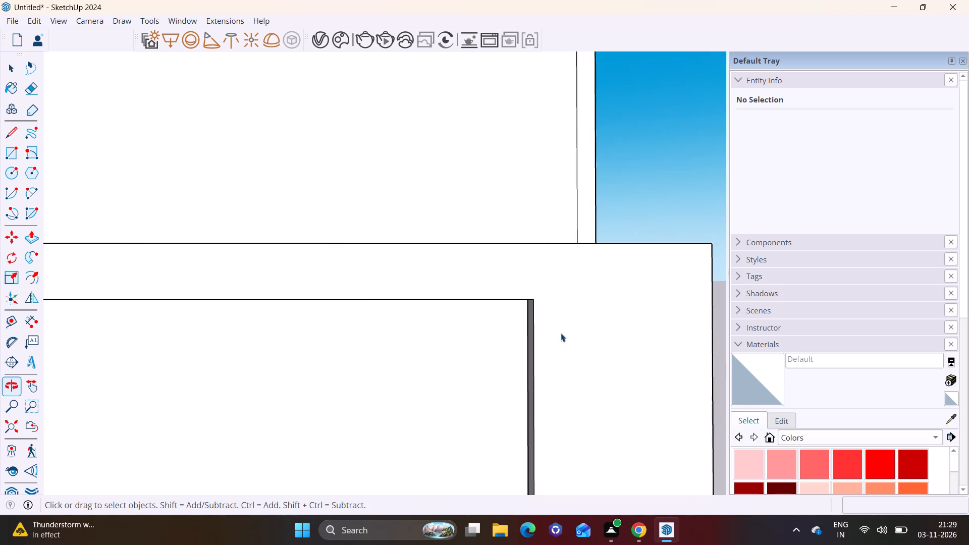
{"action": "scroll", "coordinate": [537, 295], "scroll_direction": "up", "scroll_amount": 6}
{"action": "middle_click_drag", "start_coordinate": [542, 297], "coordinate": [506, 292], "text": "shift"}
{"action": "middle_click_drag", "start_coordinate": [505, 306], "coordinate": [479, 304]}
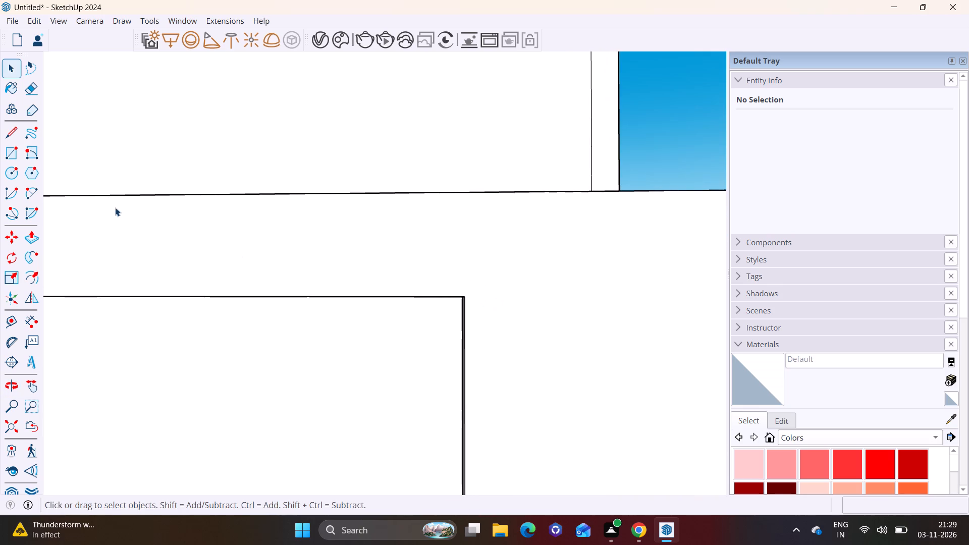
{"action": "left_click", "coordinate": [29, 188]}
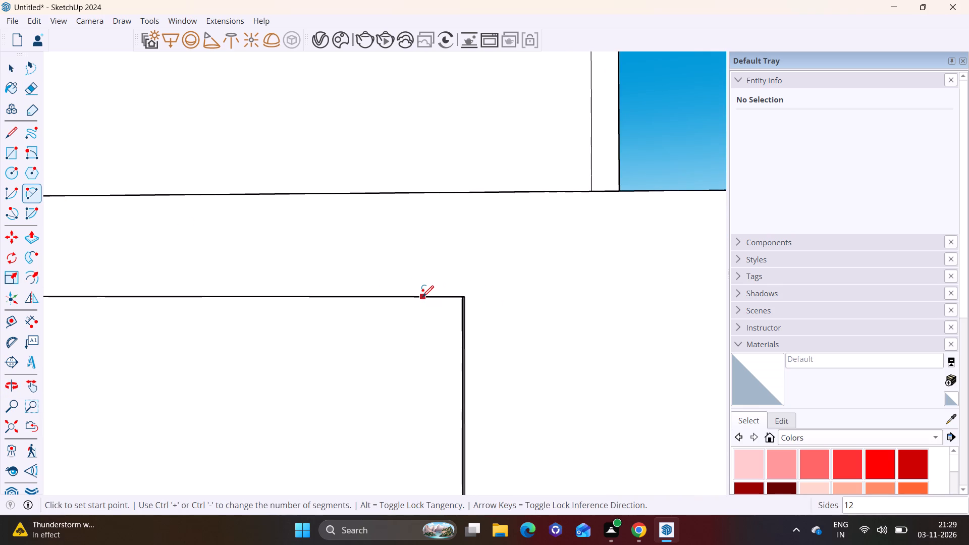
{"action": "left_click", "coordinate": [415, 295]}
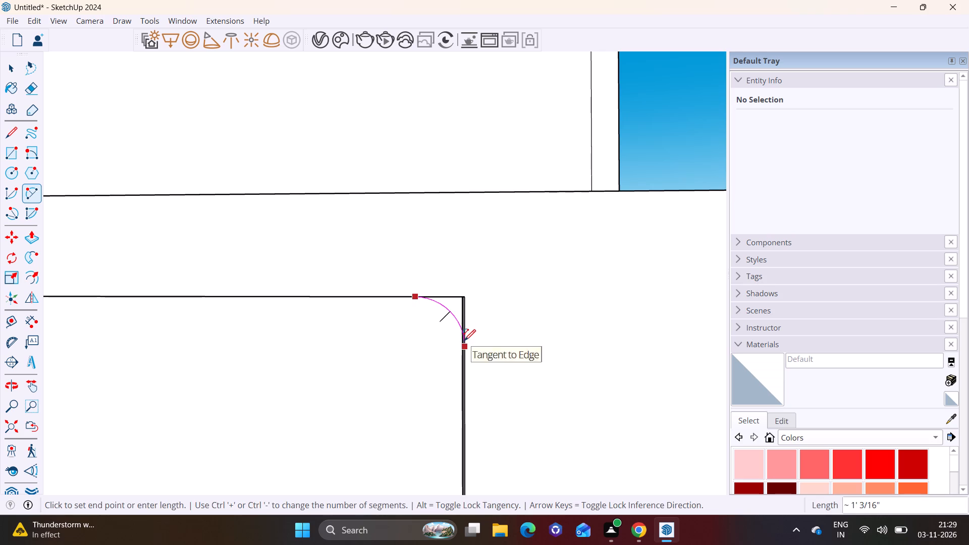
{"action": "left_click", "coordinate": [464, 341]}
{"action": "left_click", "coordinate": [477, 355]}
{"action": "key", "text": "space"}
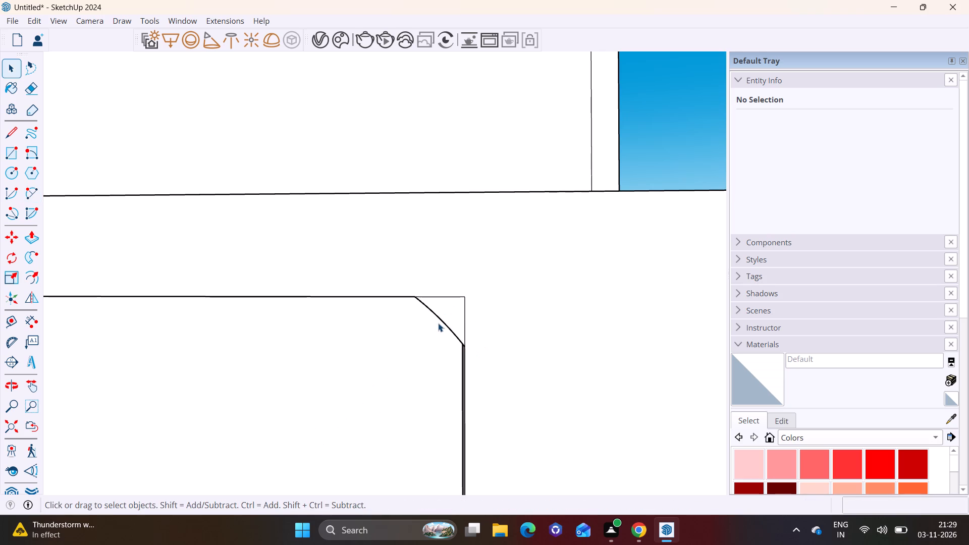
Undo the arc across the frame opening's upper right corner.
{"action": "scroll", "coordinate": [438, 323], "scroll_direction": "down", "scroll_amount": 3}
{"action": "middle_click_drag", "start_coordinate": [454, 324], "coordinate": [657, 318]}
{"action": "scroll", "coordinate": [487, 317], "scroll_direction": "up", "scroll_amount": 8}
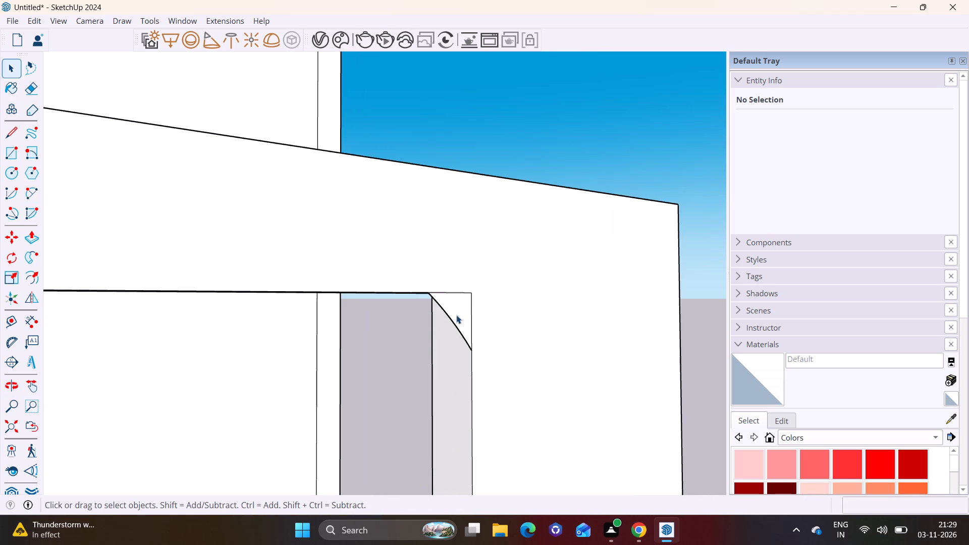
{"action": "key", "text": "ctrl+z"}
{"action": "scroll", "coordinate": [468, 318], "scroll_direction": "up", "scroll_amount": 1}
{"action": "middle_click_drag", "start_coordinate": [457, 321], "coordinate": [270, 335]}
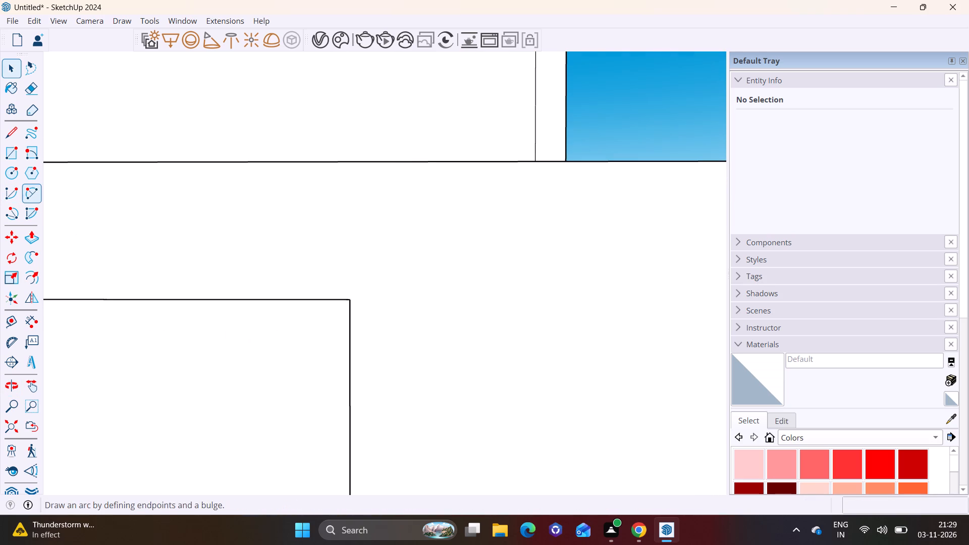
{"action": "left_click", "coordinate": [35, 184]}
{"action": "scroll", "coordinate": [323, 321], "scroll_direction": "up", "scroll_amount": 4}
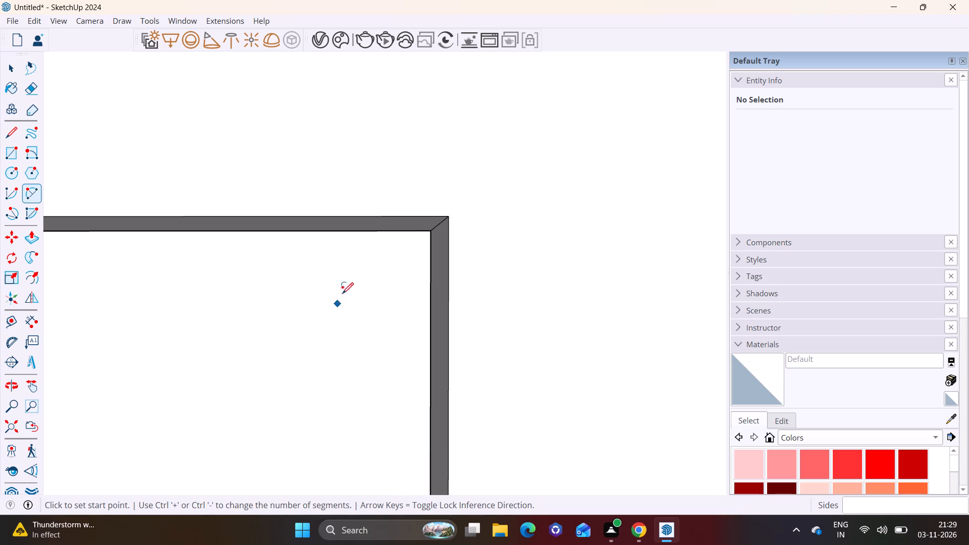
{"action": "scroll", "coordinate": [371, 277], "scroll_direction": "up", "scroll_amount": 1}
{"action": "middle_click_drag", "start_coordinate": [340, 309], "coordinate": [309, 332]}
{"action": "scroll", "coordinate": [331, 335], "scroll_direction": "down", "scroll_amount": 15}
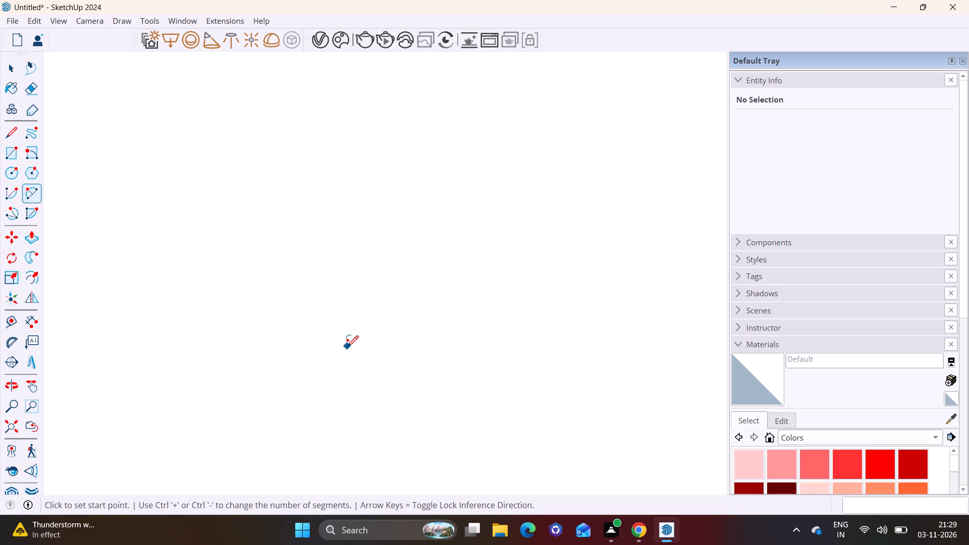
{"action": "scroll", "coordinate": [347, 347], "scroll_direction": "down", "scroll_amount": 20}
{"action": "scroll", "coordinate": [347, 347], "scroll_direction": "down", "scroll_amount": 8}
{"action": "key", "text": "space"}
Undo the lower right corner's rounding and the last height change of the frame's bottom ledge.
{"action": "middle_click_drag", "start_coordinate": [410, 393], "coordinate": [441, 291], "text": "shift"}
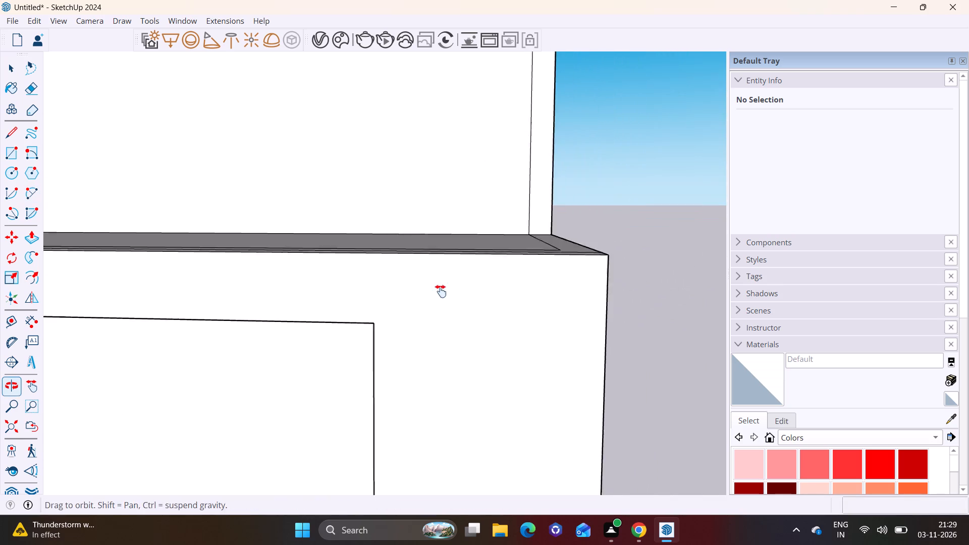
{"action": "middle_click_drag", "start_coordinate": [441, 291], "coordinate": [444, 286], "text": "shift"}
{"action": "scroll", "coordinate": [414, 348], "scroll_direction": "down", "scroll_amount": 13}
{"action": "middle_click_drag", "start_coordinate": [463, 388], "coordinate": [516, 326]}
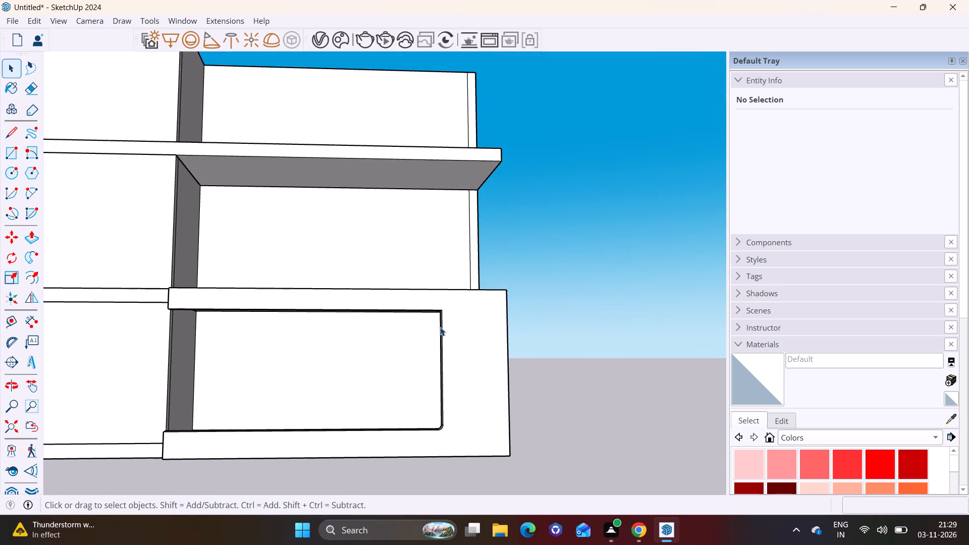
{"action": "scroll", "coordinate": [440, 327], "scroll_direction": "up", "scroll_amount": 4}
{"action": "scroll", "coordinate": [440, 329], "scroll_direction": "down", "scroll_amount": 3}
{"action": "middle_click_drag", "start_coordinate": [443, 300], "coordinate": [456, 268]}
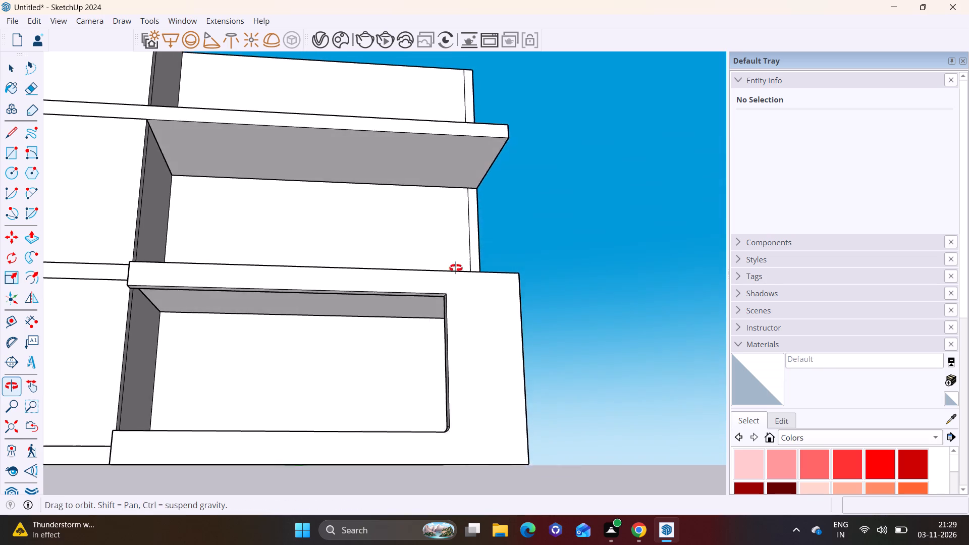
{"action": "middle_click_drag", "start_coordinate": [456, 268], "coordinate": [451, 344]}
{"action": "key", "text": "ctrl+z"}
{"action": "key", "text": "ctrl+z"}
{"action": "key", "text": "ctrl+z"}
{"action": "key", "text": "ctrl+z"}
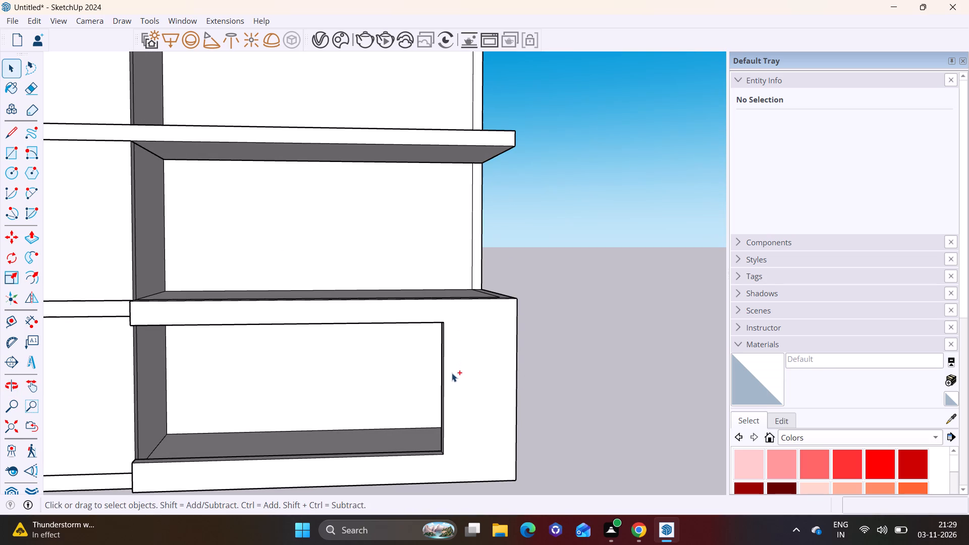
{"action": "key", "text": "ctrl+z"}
Push/Pull the top face of the frame's bottom ledge up about 1' 1/2".
{"action": "middle_click_drag", "start_coordinate": [446, 406], "coordinate": [448, 304], "text": "shift"}
{"action": "scroll", "coordinate": [413, 337], "scroll_direction": "up", "scroll_amount": 4}
{"action": "middle_click_drag", "start_coordinate": [454, 389], "coordinate": [454, 466]}
{"action": "scroll", "coordinate": [408, 417], "scroll_direction": "up", "scroll_amount": 4}
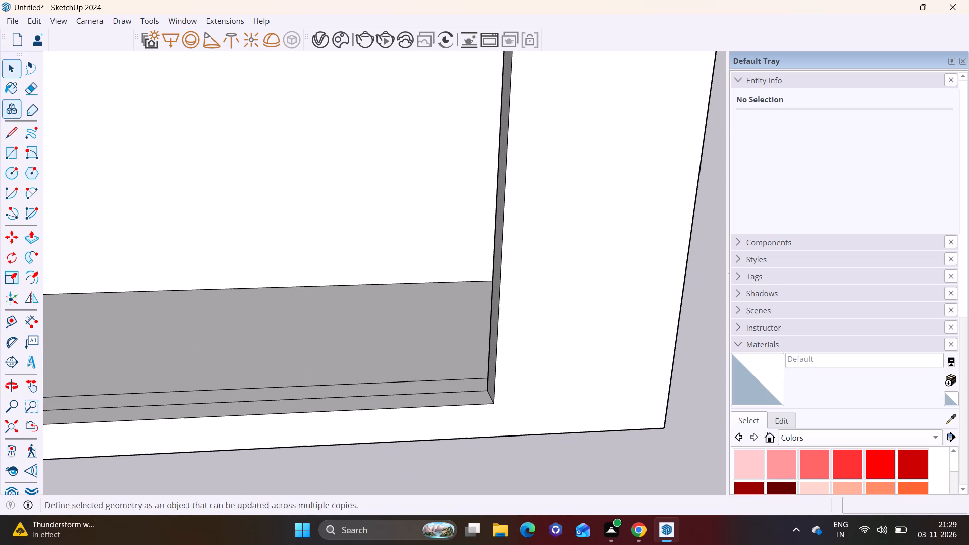
{"action": "left_click", "coordinate": [16, 68]}
{"action": "left_click", "coordinate": [283, 406]}
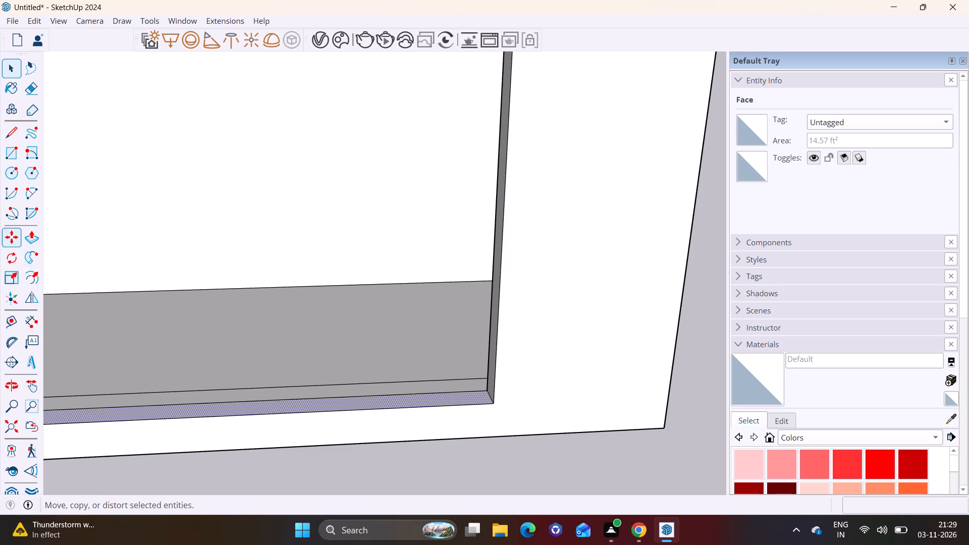
{"action": "left_click", "coordinate": [25, 238]}
{"action": "left_click", "coordinate": [320, 404]}
{"action": "left_click", "coordinate": [321, 368]}
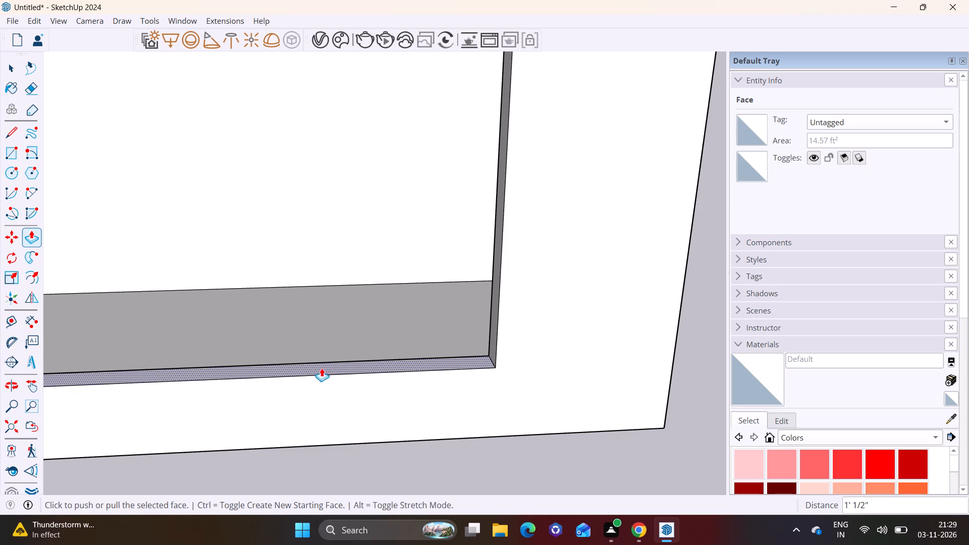
Draw a 2 Point Arc with a chord of about 9 3/8" across the frame opening's lower right corner.
{"action": "scroll", "coordinate": [352, 362], "scroll_direction": "down", "scroll_amount": 6}
{"action": "middle_click_drag", "start_coordinate": [376, 383], "coordinate": [363, 295]}
{"action": "scroll", "coordinate": [367, 216], "scroll_direction": "down", "scroll_amount": 1}
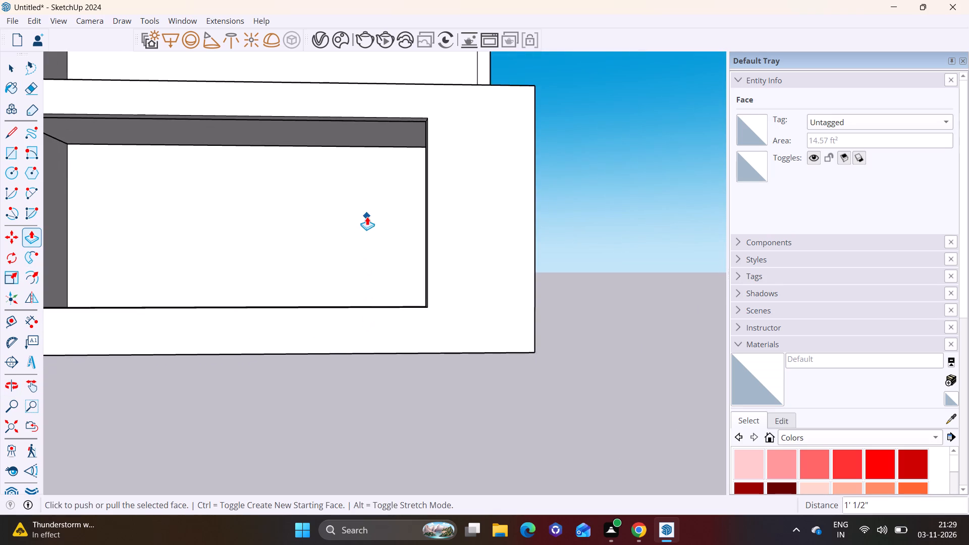
{"action": "scroll", "coordinate": [367, 216], "scroll_direction": "down", "scroll_amount": 2}
{"action": "middle_click_drag", "start_coordinate": [367, 217], "coordinate": [367, 292], "text": "shift"}
{"action": "scroll", "coordinate": [401, 365], "scroll_direction": "up", "scroll_amount": 10}
{"action": "middle_click_drag", "start_coordinate": [443, 405], "coordinate": [428, 385]}
{"action": "left_click", "coordinate": [31, 195]}
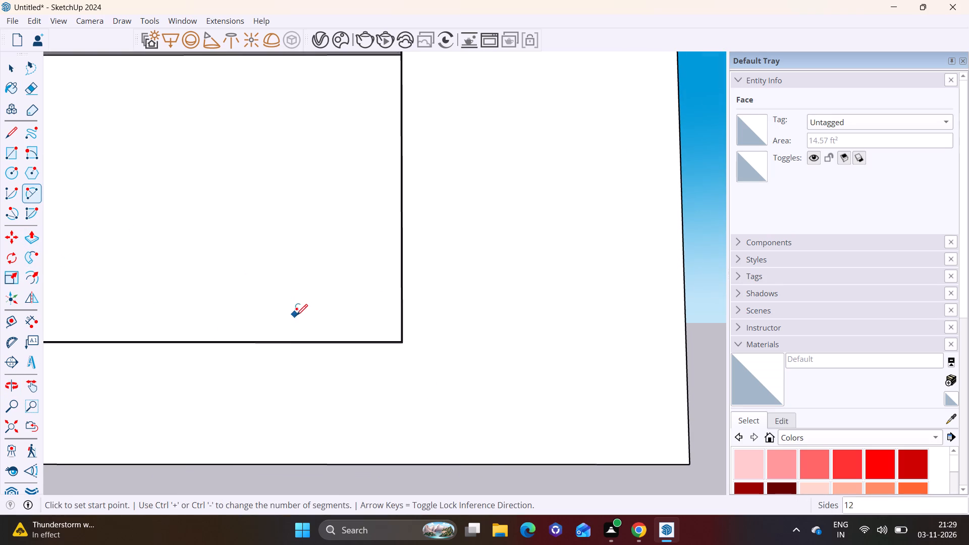
{"action": "scroll", "coordinate": [298, 316], "scroll_direction": "up", "scroll_amount": 4}
{"action": "scroll", "coordinate": [420, 383], "scroll_direction": "up", "scroll_amount": 1}
{"action": "middle_click_drag", "start_coordinate": [589, 403], "coordinate": [517, 376]}
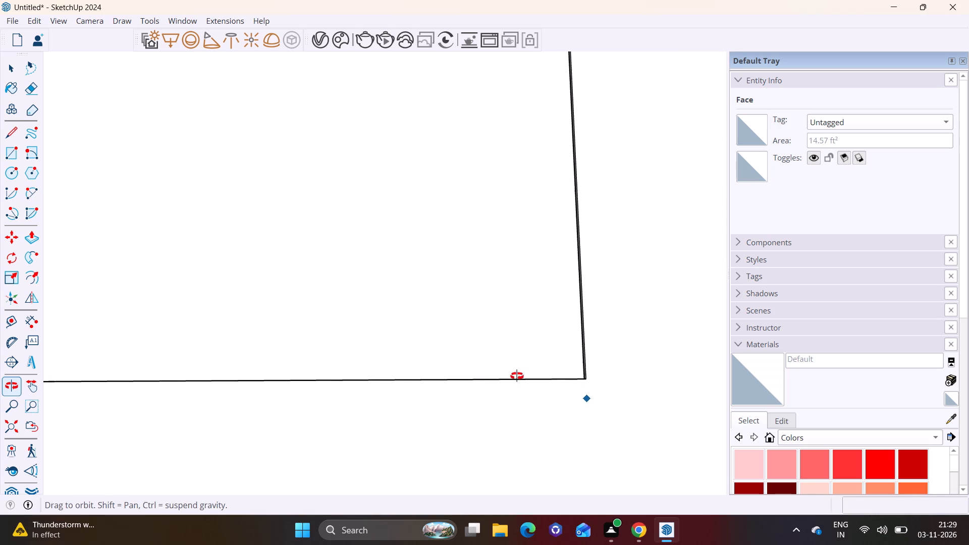
{"action": "middle_click_drag", "start_coordinate": [517, 376], "coordinate": [515, 375]}
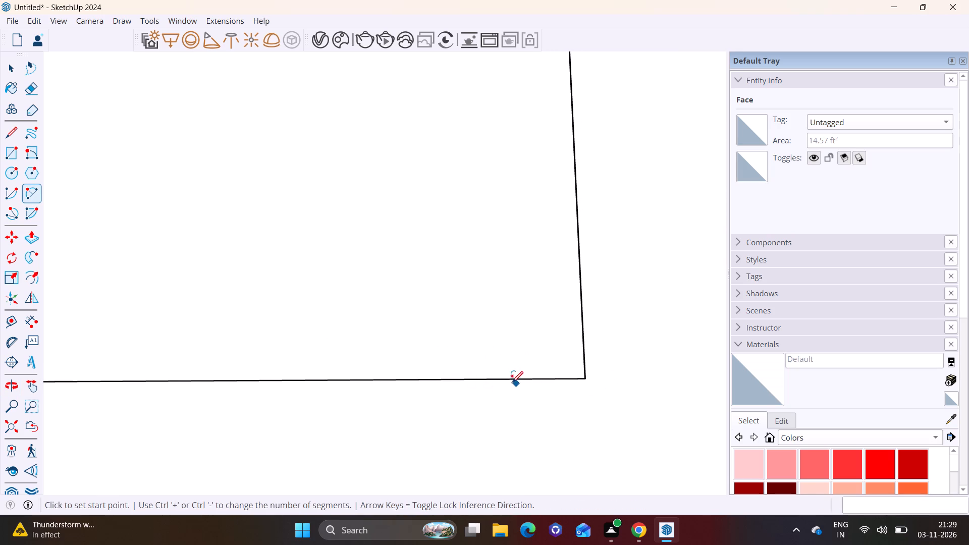
{"action": "left_click", "coordinate": [480, 379]}
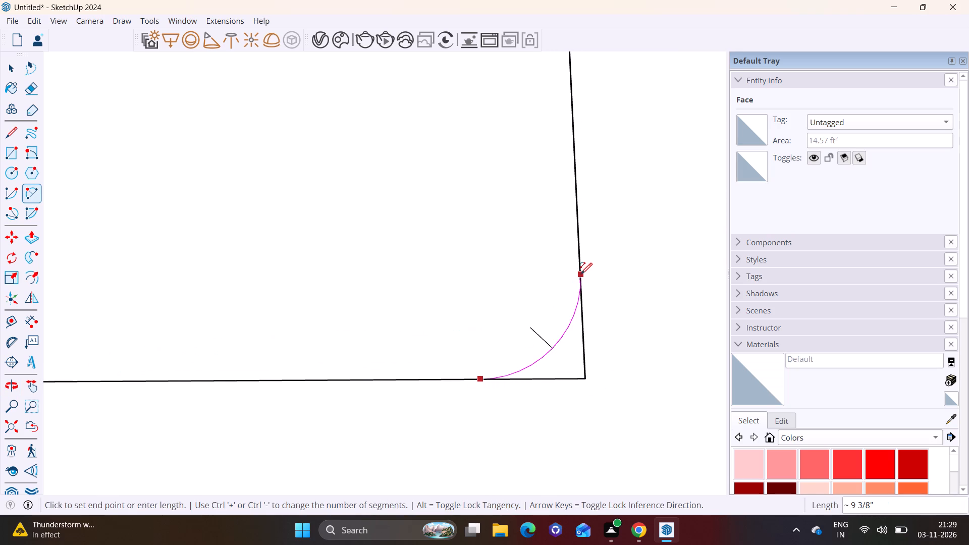
{"action": "left_click", "coordinate": [581, 271]}
{"action": "left_click", "coordinate": [581, 271]}
{"action": "key", "text": "space"}
{"action": "scroll", "coordinate": [546, 351], "scroll_direction": "down", "scroll_amount": 1}
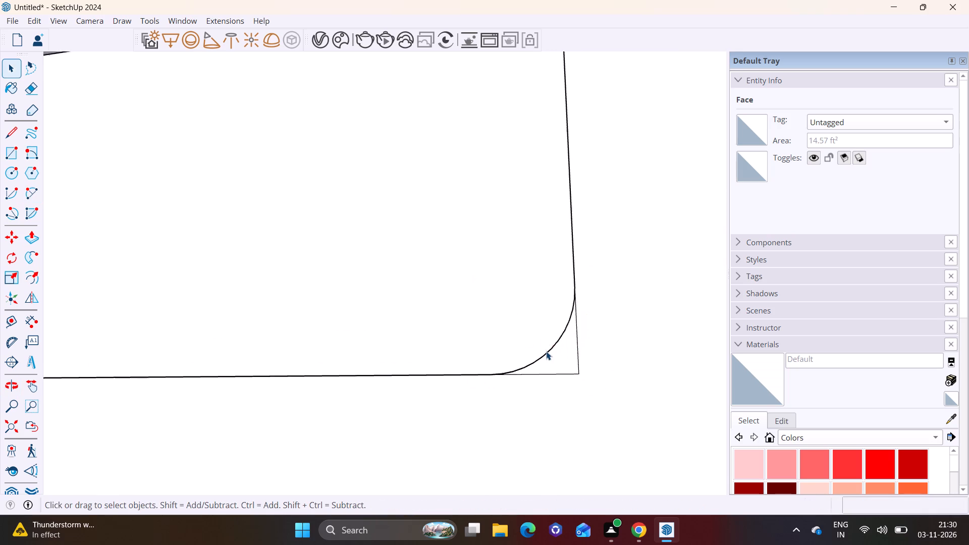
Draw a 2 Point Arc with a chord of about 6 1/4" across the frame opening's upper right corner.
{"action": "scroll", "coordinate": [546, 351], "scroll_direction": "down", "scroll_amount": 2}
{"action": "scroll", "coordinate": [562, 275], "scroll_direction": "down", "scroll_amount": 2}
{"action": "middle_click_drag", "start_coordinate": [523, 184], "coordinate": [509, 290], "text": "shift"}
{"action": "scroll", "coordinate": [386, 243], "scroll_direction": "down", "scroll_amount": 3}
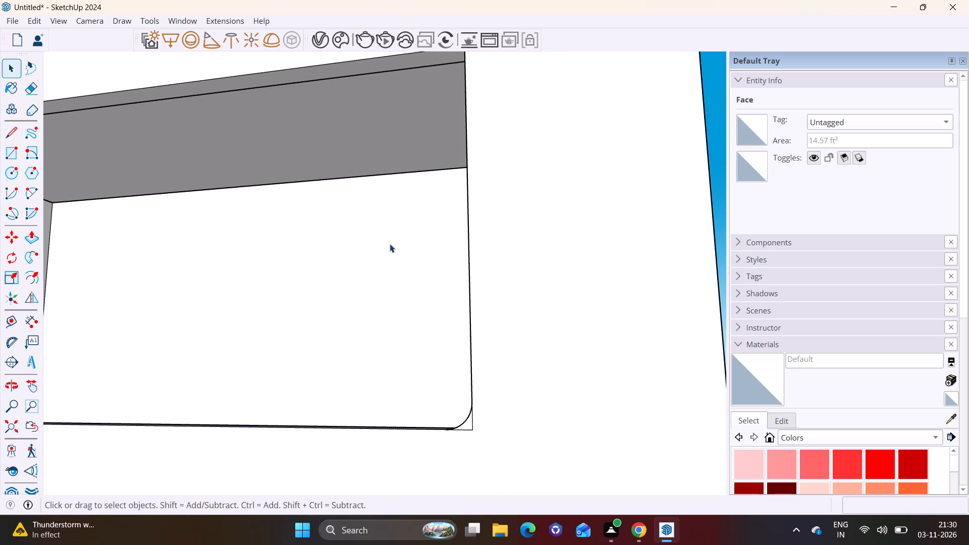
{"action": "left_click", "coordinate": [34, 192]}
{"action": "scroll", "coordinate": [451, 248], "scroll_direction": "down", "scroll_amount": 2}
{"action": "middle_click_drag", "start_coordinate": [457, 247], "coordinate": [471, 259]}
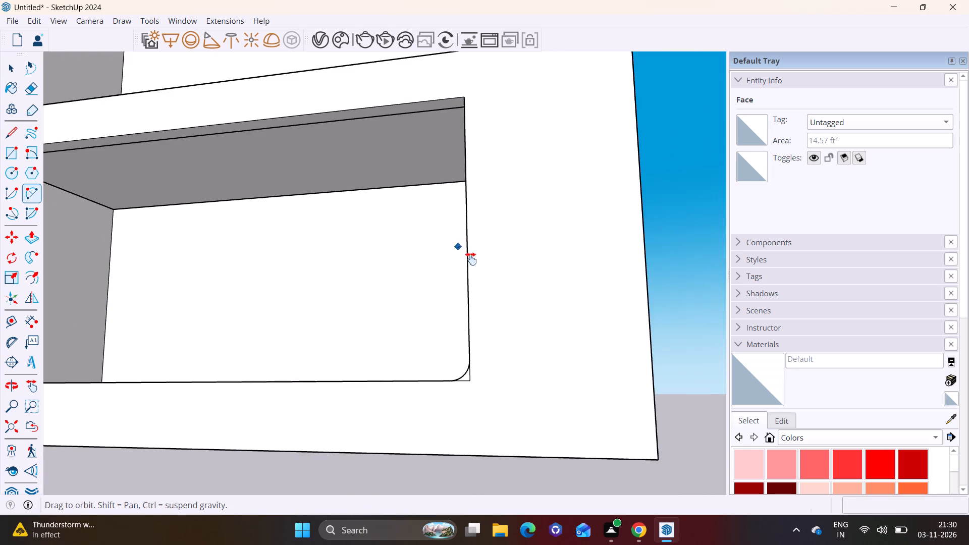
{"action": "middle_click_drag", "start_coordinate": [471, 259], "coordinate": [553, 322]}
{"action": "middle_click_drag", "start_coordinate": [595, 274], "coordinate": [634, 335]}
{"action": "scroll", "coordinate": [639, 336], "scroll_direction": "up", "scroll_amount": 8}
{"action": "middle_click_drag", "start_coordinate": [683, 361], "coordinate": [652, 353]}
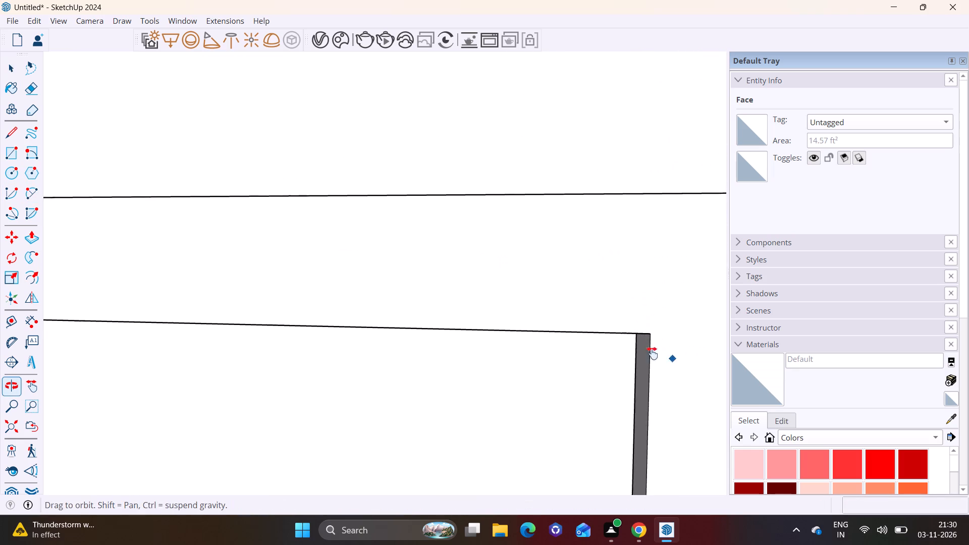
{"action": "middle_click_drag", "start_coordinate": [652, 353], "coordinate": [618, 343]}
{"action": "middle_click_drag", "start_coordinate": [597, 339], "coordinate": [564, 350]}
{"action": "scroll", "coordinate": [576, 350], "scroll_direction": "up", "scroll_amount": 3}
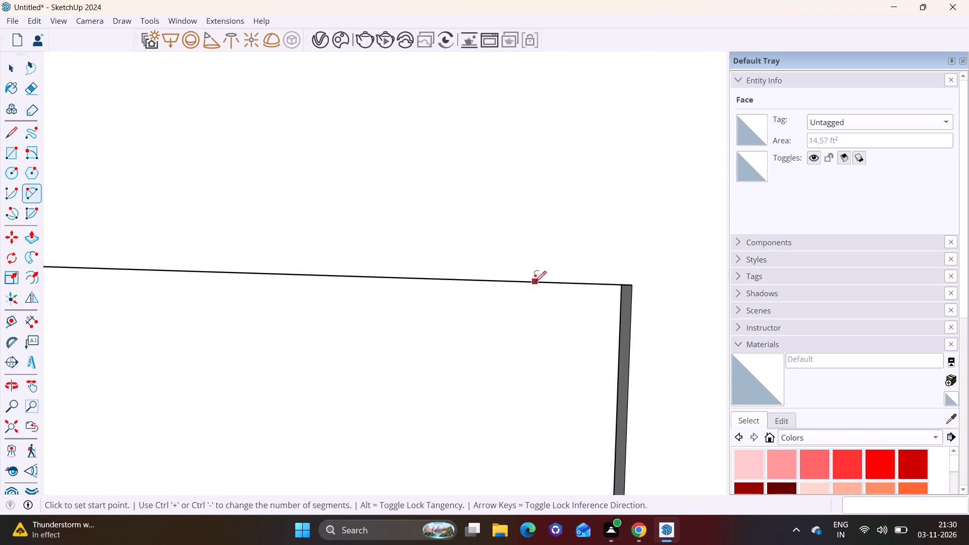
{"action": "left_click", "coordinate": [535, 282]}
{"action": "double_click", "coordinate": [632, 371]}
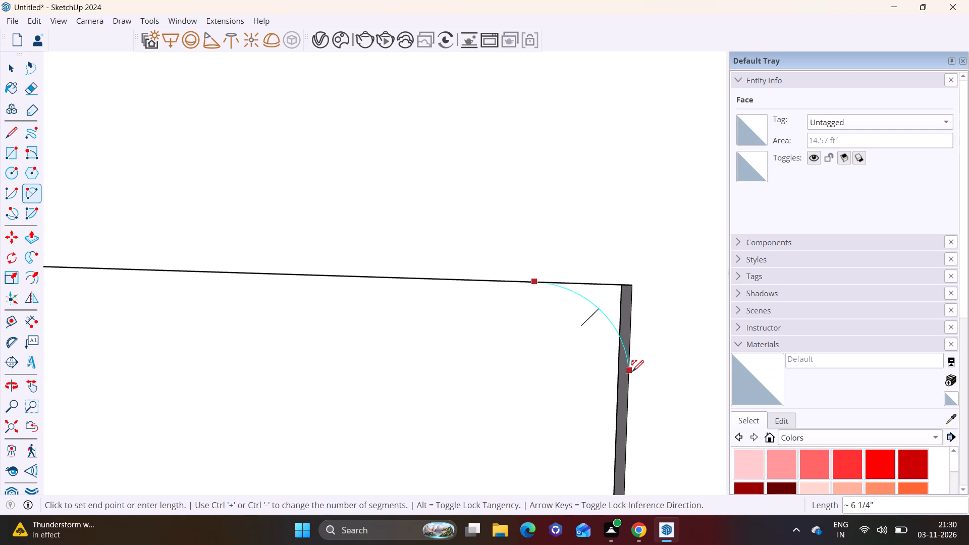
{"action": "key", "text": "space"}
Push/Pull the small corner face outside the lower right arc about 8 7/8" through the frame's thickness.
{"action": "scroll", "coordinate": [489, 365], "scroll_direction": "down", "scroll_amount": 8}
{"action": "middle_click_drag", "start_coordinate": [508, 390], "coordinate": [527, 242], "text": "shift"}
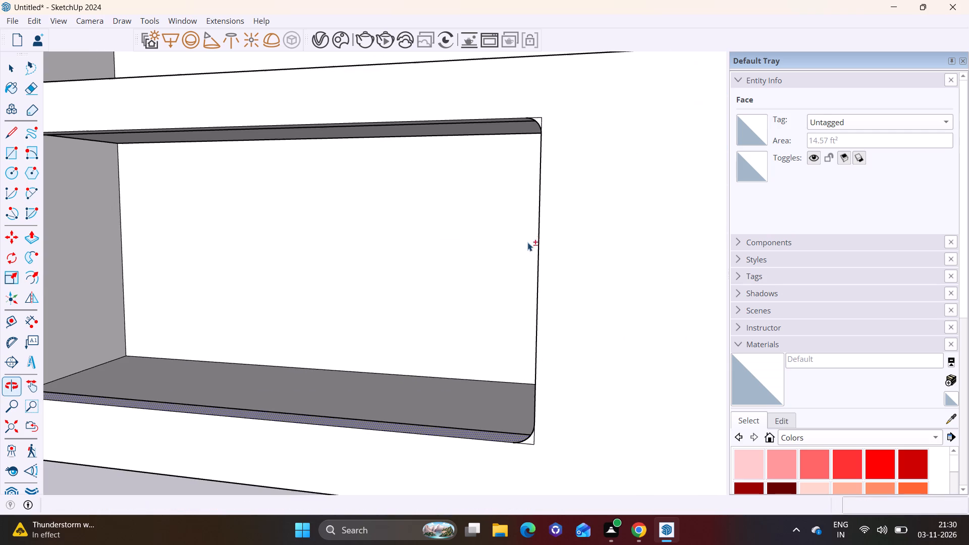
{"action": "left_click", "coordinate": [26, 235]}
{"action": "middle_click_drag", "start_coordinate": [601, 394], "coordinate": [816, 420]}
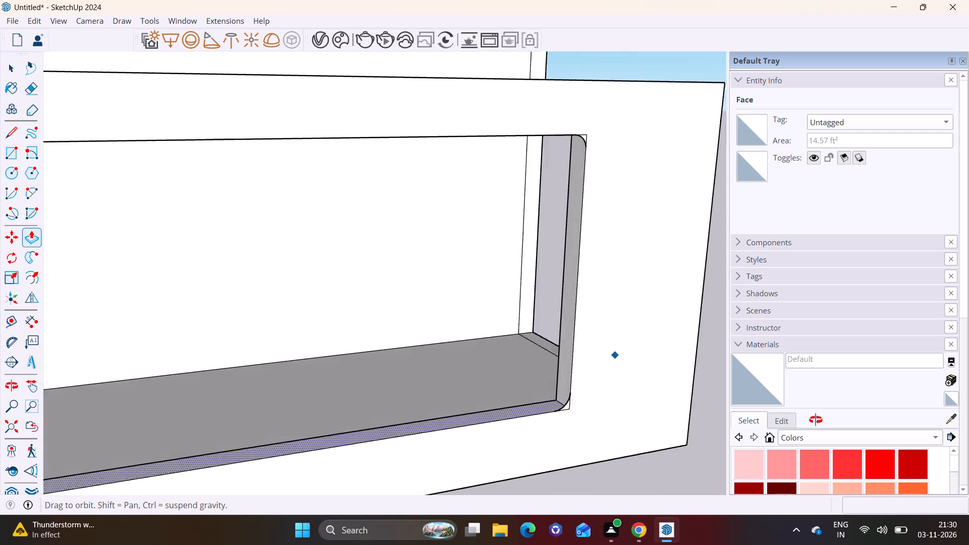
{"action": "middle_click_drag", "start_coordinate": [816, 420], "coordinate": [854, 413]}
{"action": "scroll", "coordinate": [491, 385], "scroll_direction": "up", "scroll_amount": 1}
{"action": "middle_click_drag", "start_coordinate": [491, 385], "coordinate": [637, 401]}
{"action": "scroll", "coordinate": [623, 332], "scroll_direction": "up", "scroll_amount": 8}
{"action": "middle_click_drag", "start_coordinate": [606, 387], "coordinate": [654, 399]}
{"action": "scroll", "coordinate": [632, 397], "scroll_direction": "up", "scroll_amount": 1}
{"action": "scroll", "coordinate": [564, 386], "scroll_direction": "up", "scroll_amount": 3}
{"action": "middle_click_drag", "start_coordinate": [613, 373], "coordinate": [658, 362]}
{"action": "scroll", "coordinate": [625, 368], "scroll_direction": "up", "scroll_amount": 3}
{"action": "left_click", "coordinate": [644, 358]}
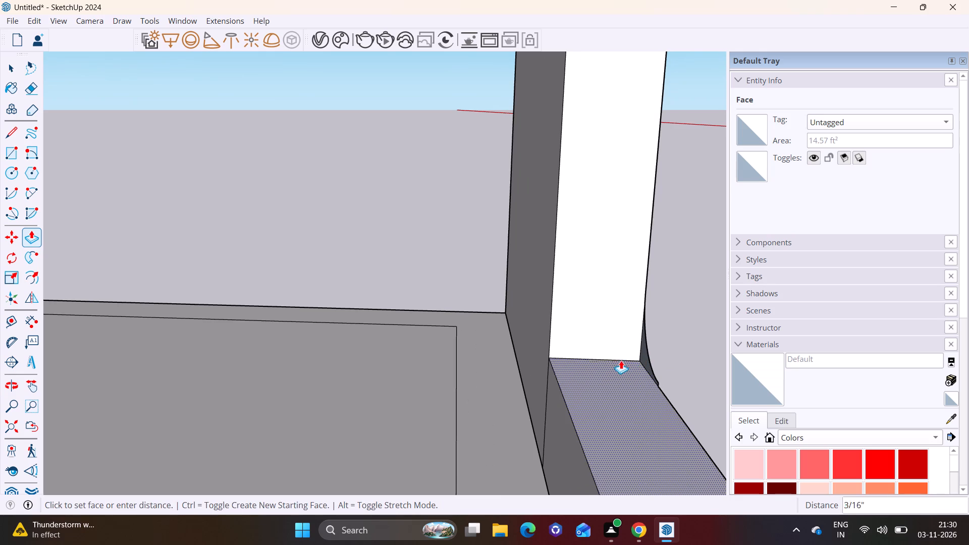
{"action": "key", "text": "ctrl+z"}
{"action": "key", "text": "space"}
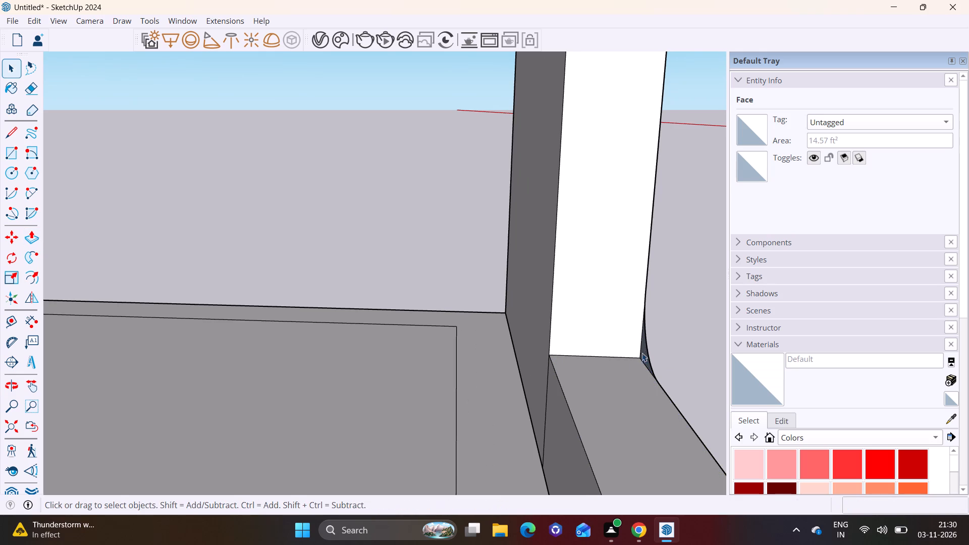
{"action": "left_click", "coordinate": [644, 351]}
{"action": "left_click", "coordinate": [28, 233]}
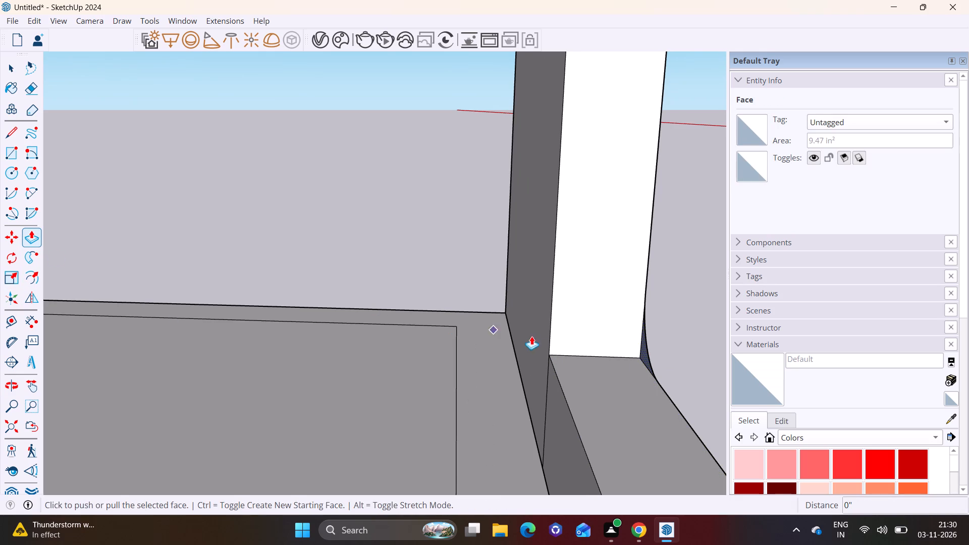
{"action": "left_click", "coordinate": [648, 348]}
{"action": "left_click", "coordinate": [536, 362]}
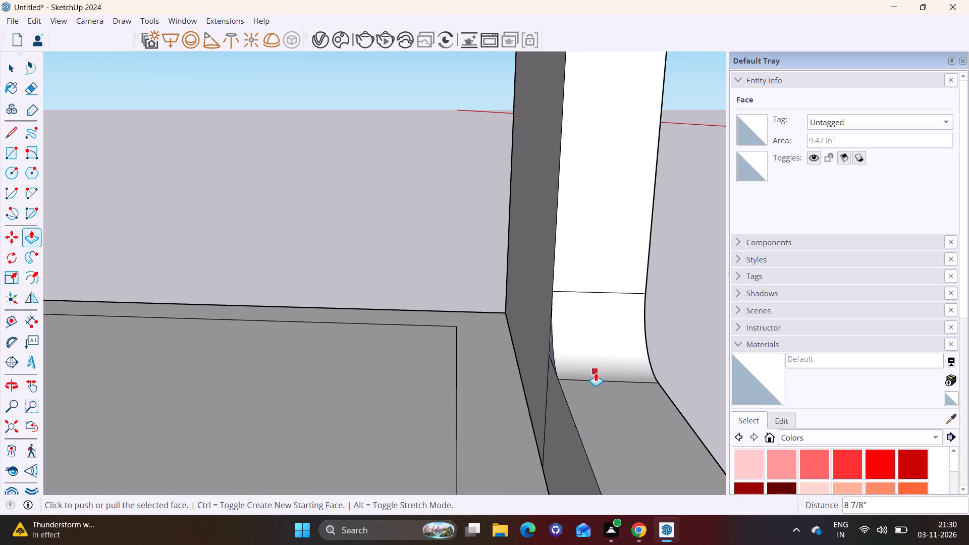
Draw a 2 Point Arc across the frame opening's upper right corner, starting about 10 1/4" from the corner along the top edge.
{"action": "scroll", "coordinate": [596, 373], "scroll_direction": "down", "scroll_amount": 7}
{"action": "middle_click_drag", "start_coordinate": [600, 145], "coordinate": [541, 453], "text": "shift"}
{"action": "scroll", "coordinate": [610, 303], "scroll_direction": "down", "scroll_amount": 5}
{"action": "middle_click_drag", "start_coordinate": [552, 171], "coordinate": [529, 209], "text": "shift"}
{"action": "middle_click_drag", "start_coordinate": [564, 198], "coordinate": [552, 144]}
{"action": "scroll", "coordinate": [563, 186], "scroll_direction": "up", "scroll_amount": 8}
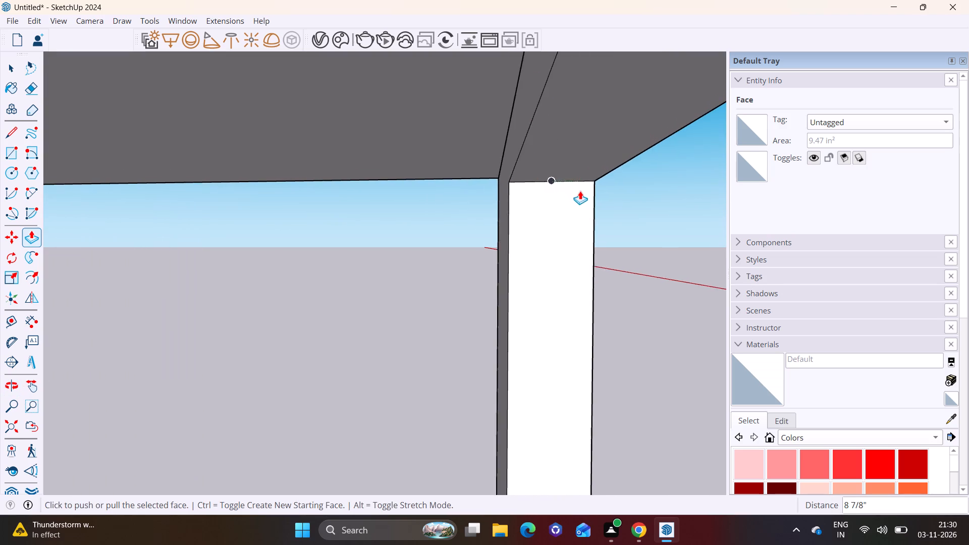
{"action": "scroll", "coordinate": [580, 191], "scroll_direction": "up", "scroll_amount": 5}
{"action": "middle_click_drag", "start_coordinate": [606, 203], "coordinate": [365, 238]}
{"action": "scroll", "coordinate": [333, 261], "scroll_direction": "down", "scroll_amount": 7}
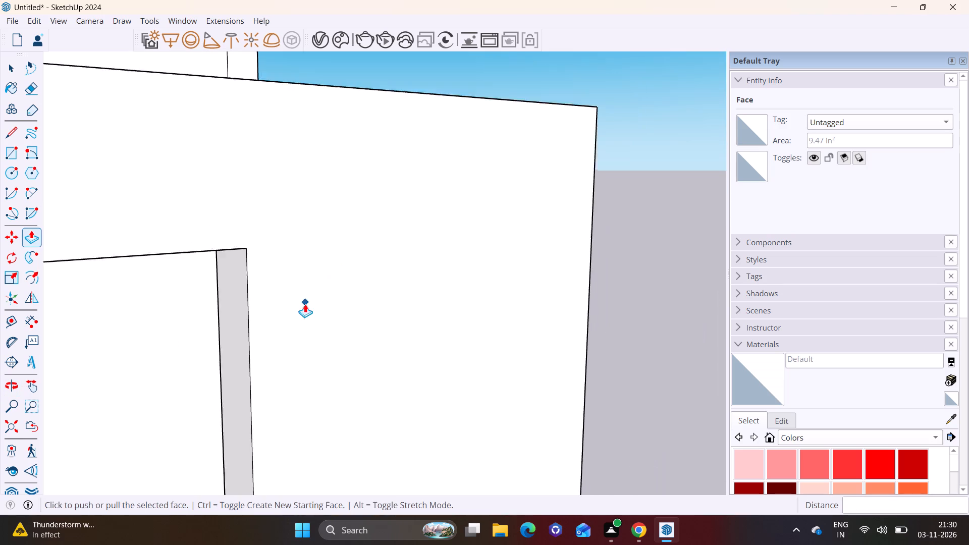
{"action": "scroll", "coordinate": [305, 304], "scroll_direction": "down", "scroll_amount": 10}
{"action": "middle_click_drag", "start_coordinate": [339, 312], "coordinate": [473, 158], "text": "shift"}
{"action": "key", "text": "space"}
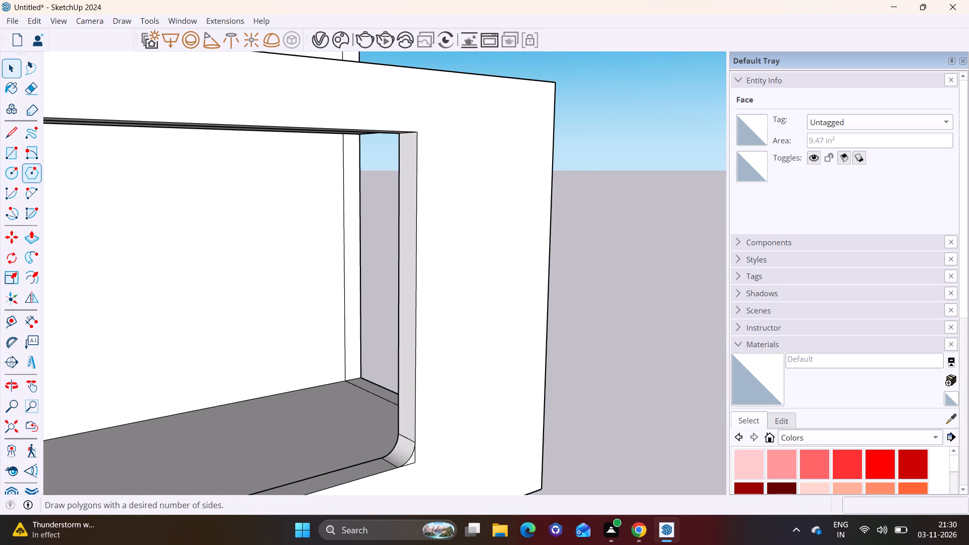
{"action": "left_click", "coordinate": [28, 194]}
{"action": "middle_click_drag", "start_coordinate": [432, 151], "coordinate": [320, 168]}
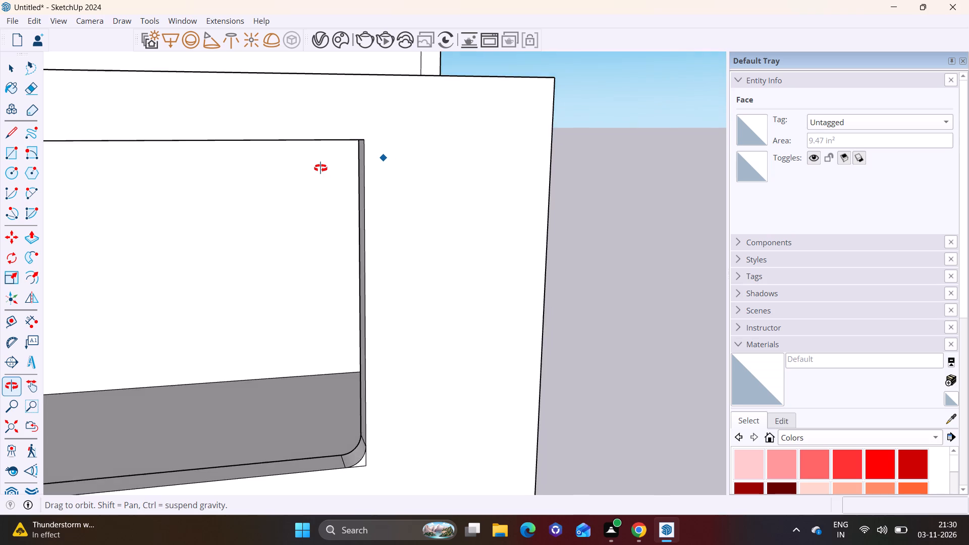
{"action": "middle_click_drag", "start_coordinate": [320, 168], "coordinate": [281, 158]}
{"action": "middle_click_drag", "start_coordinate": [338, 160], "coordinate": [415, 280], "text": "shift"}
{"action": "scroll", "coordinate": [416, 284], "scroll_direction": "up", "scroll_amount": 2}
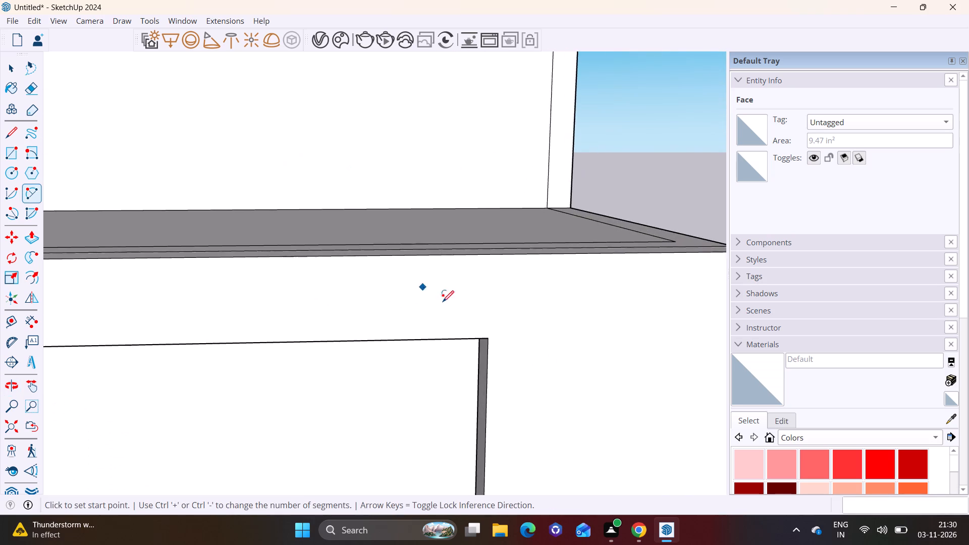
{"action": "scroll", "coordinate": [443, 302], "scroll_direction": "up", "scroll_amount": 6}
{"action": "middle_click_drag", "start_coordinate": [476, 348], "coordinate": [431, 347]}
{"action": "middle_click_drag", "start_coordinate": [545, 349], "coordinate": [541, 239], "text": "shift"}
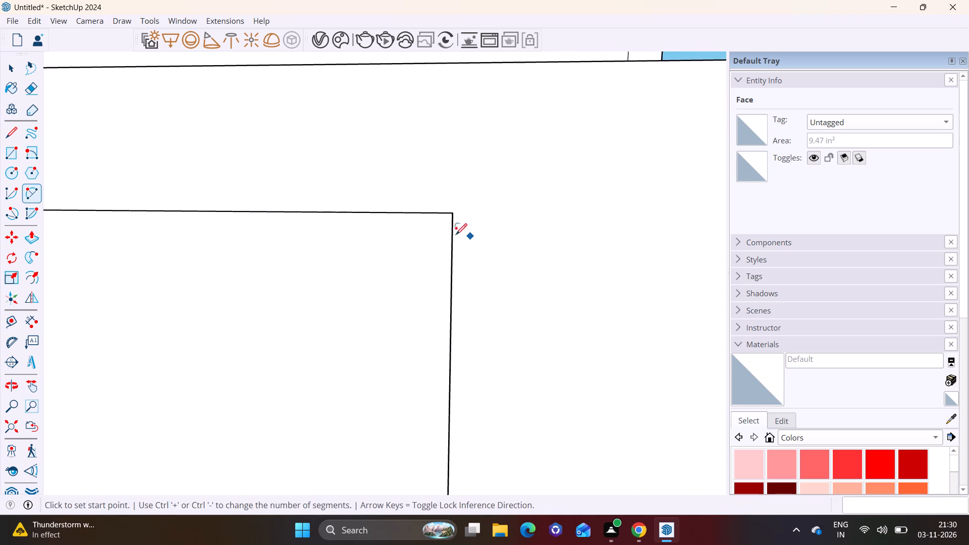
{"action": "left_click", "coordinate": [371, 212]}
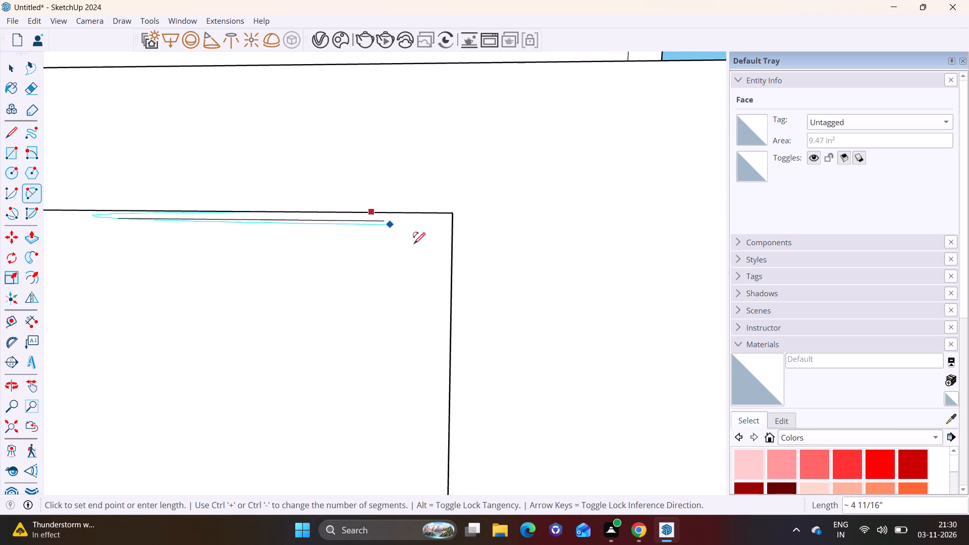
{"action": "left_click", "coordinate": [453, 289]}
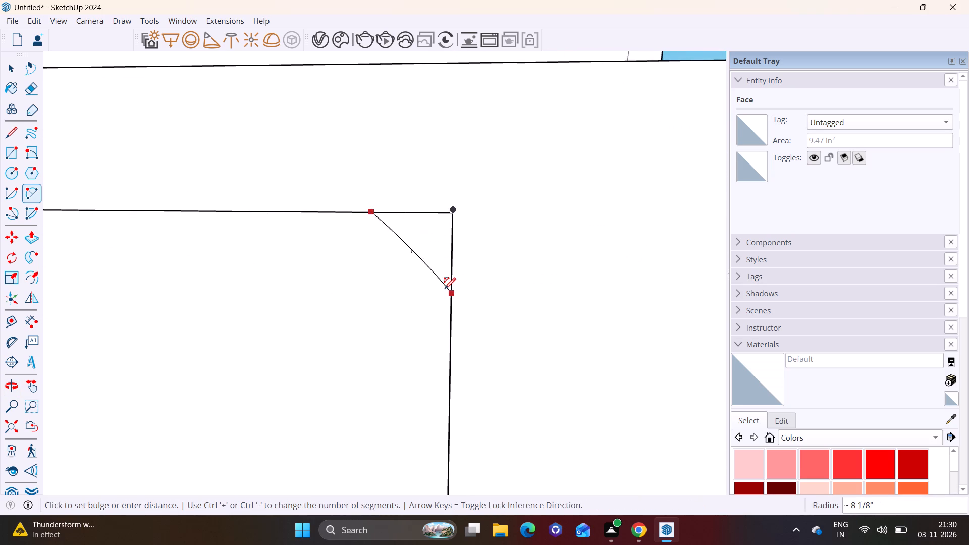
{"action": "left_click", "coordinate": [453, 269]}
{"action": "key", "text": "space"}
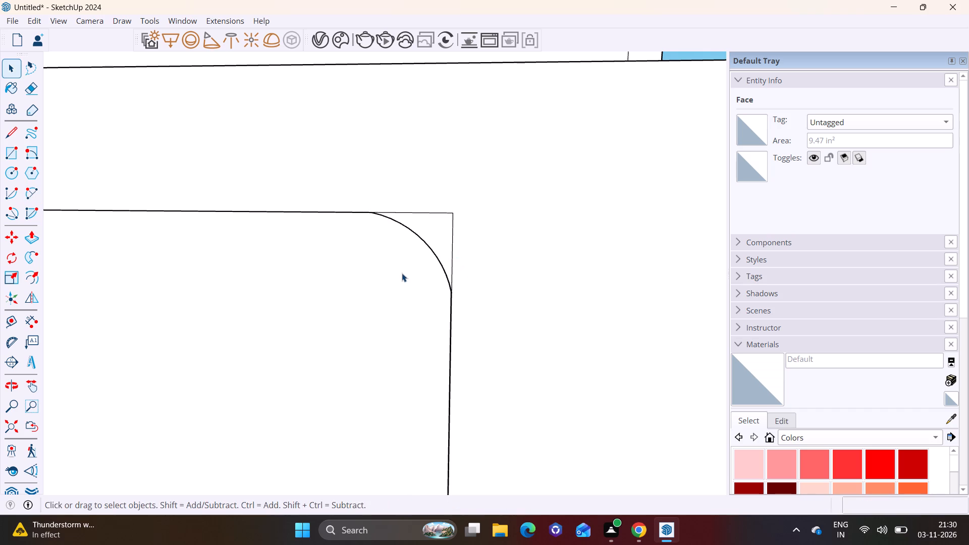
Push/Pull the small corner face outside the upper right arc through the frame's thickness to its back edge.
{"action": "scroll", "coordinate": [402, 273], "scroll_direction": "down", "scroll_amount": 4}
{"action": "middle_click_drag", "start_coordinate": [406, 282], "coordinate": [692, 288]}
{"action": "scroll", "coordinate": [612, 259], "scroll_direction": "up", "scroll_amount": 7}
{"action": "middle_click_drag", "start_coordinate": [609, 256], "coordinate": [691, 223]}
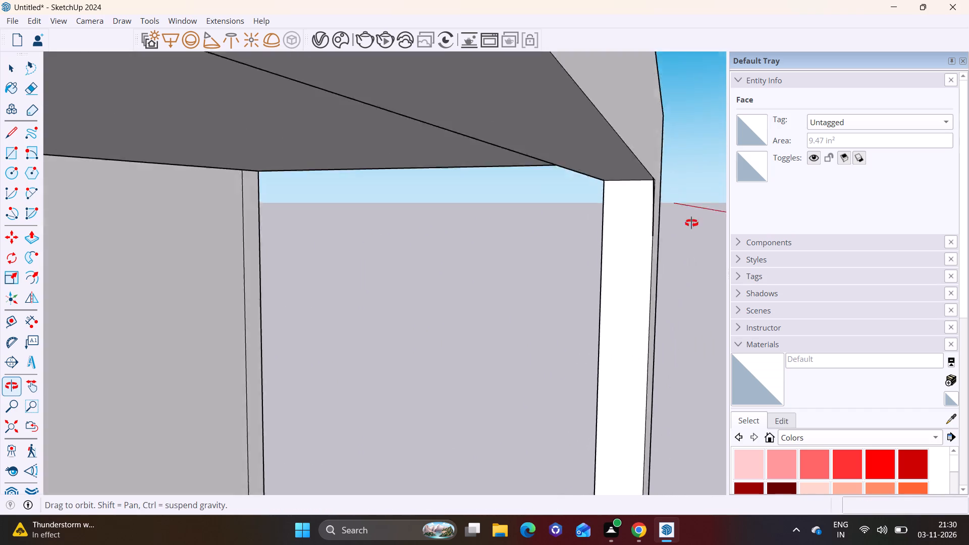
{"action": "middle_click_drag", "start_coordinate": [691, 223], "coordinate": [762, 214]}
{"action": "scroll", "coordinate": [668, 195], "scroll_direction": "up", "scroll_amount": 7}
{"action": "left_click", "coordinate": [638, 185]}
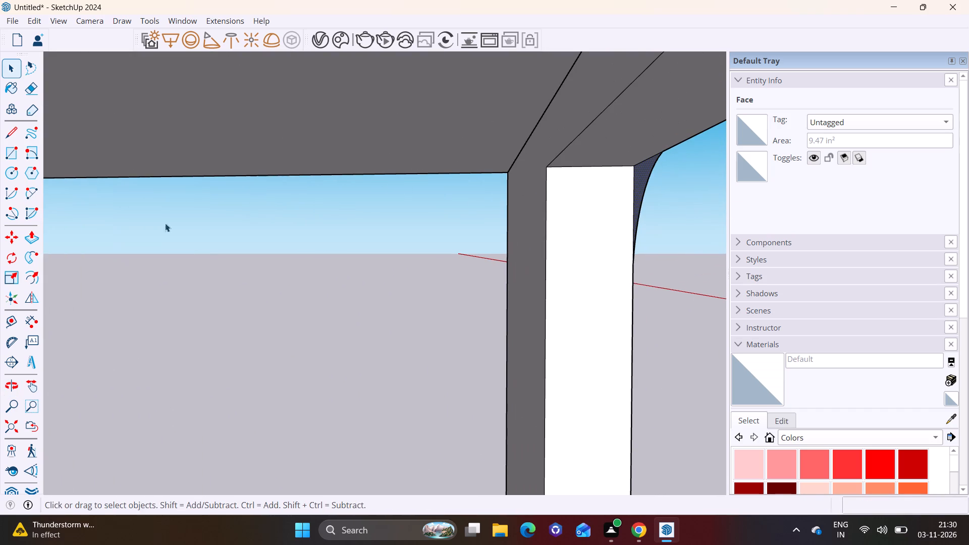
{"action": "left_click", "coordinate": [30, 238]}
{"action": "left_click", "coordinate": [642, 179]}
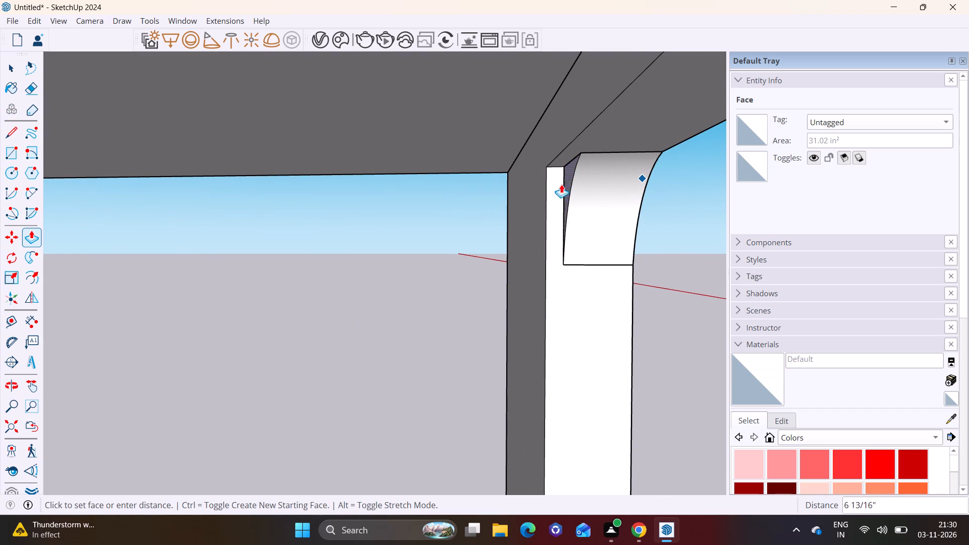
{"action": "left_click", "coordinate": [549, 185]}
Erase the two leftover straight edges outside the upper right corner's arc on the frame's front face.
{"action": "scroll", "coordinate": [599, 284], "scroll_direction": "down", "scroll_amount": 3}
{"action": "middle_click_drag", "start_coordinate": [639, 292], "coordinate": [408, 284]}
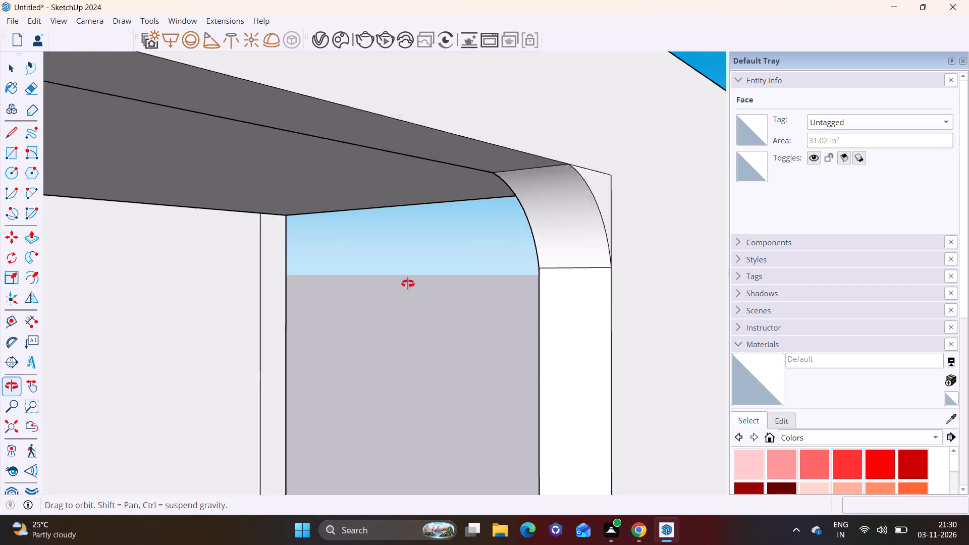
{"action": "middle_click_drag", "start_coordinate": [408, 284], "coordinate": [296, 284]}
{"action": "scroll", "coordinate": [468, 294], "scroll_direction": "down", "scroll_amount": 5}
{"action": "middle_click_drag", "start_coordinate": [462, 294], "coordinate": [283, 354]}
{"action": "key", "text": "space"}
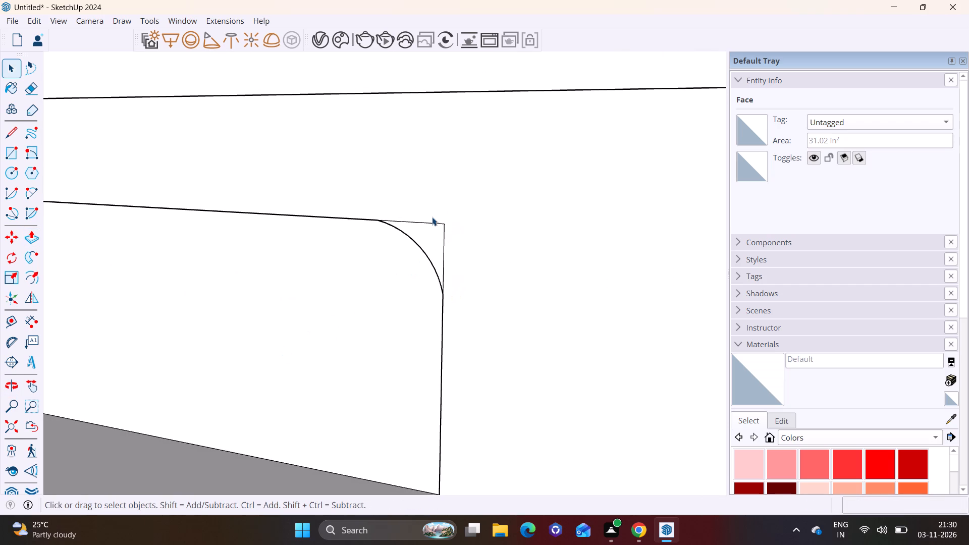
{"action": "left_click", "coordinate": [435, 224]}
{"action": "right_click", "coordinate": [435, 224]}
{"action": "left_click", "coordinate": [455, 260]}
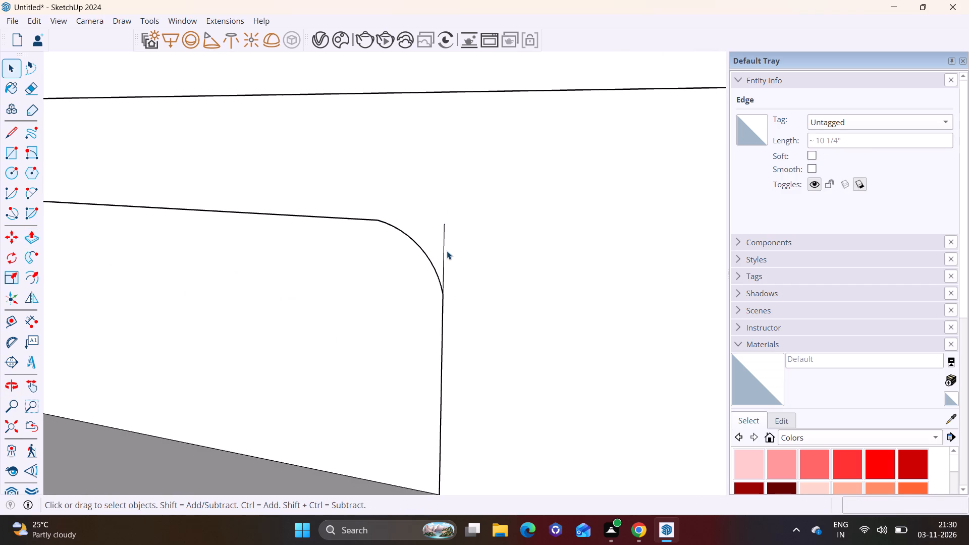
{"action": "left_click", "coordinate": [443, 244]}
{"action": "right_click", "coordinate": [443, 244]}
{"action": "left_click", "coordinate": [463, 264]}
Erase the two leftover straight edges outside the lower right corner's arc on the frame's front face.
{"action": "scroll", "coordinate": [463, 269], "scroll_direction": "down", "scroll_amount": 7}
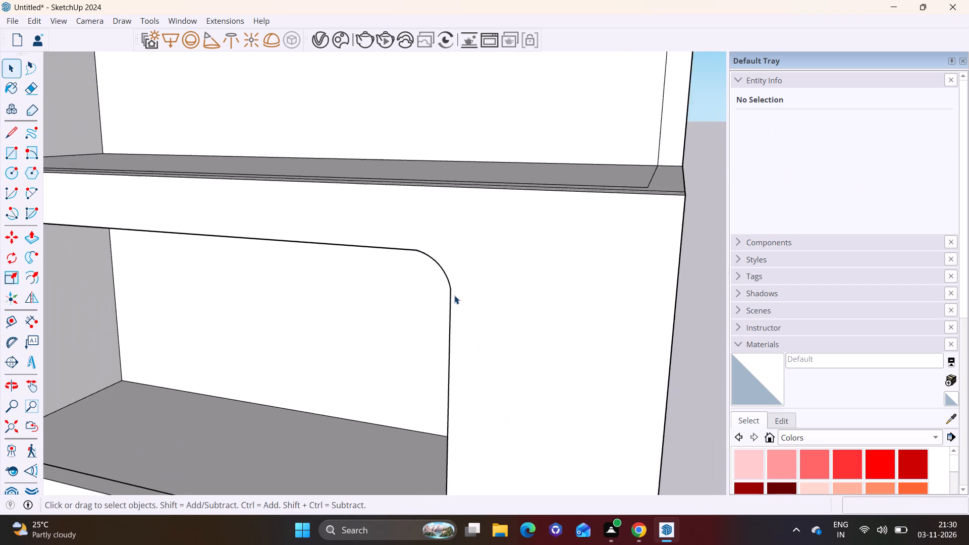
{"action": "scroll", "coordinate": [454, 295], "scroll_direction": "down", "scroll_amount": 1}
{"action": "middle_click_drag", "start_coordinate": [470, 347], "coordinate": [508, 107], "text": "shift"}
{"action": "scroll", "coordinate": [499, 269], "scroll_direction": "up", "scroll_amount": 6}
{"action": "middle_click_drag", "start_coordinate": [484, 328], "coordinate": [581, 251]}
{"action": "scroll", "coordinate": [581, 251], "scroll_direction": "up", "scroll_amount": 1}
{"action": "scroll", "coordinate": [487, 320], "scroll_direction": "up", "scroll_amount": 3}
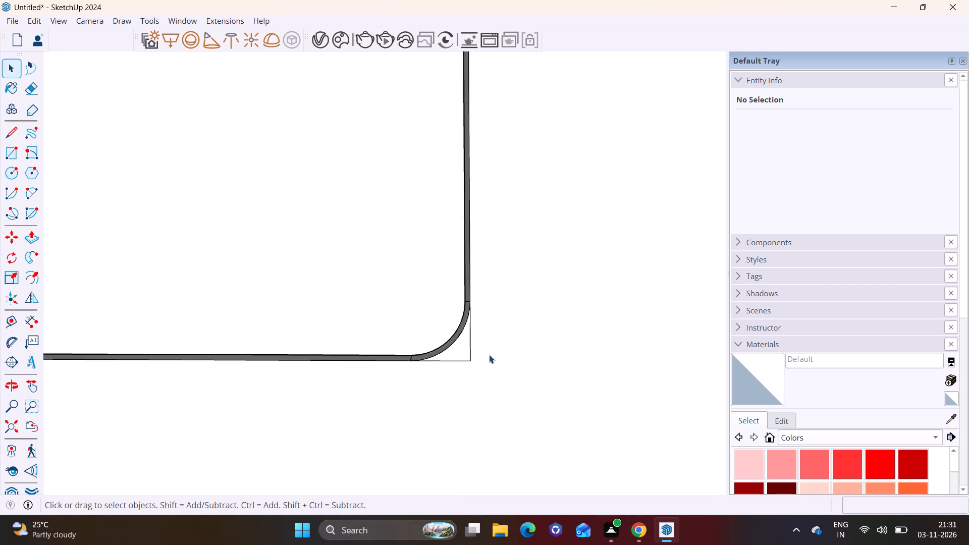
{"action": "scroll", "coordinate": [489, 355], "scroll_direction": "up", "scroll_amount": 9}
{"action": "left_click", "coordinate": [427, 357]}
{"action": "left_click", "coordinate": [427, 354]}
{"action": "right_click", "coordinate": [430, 354]}
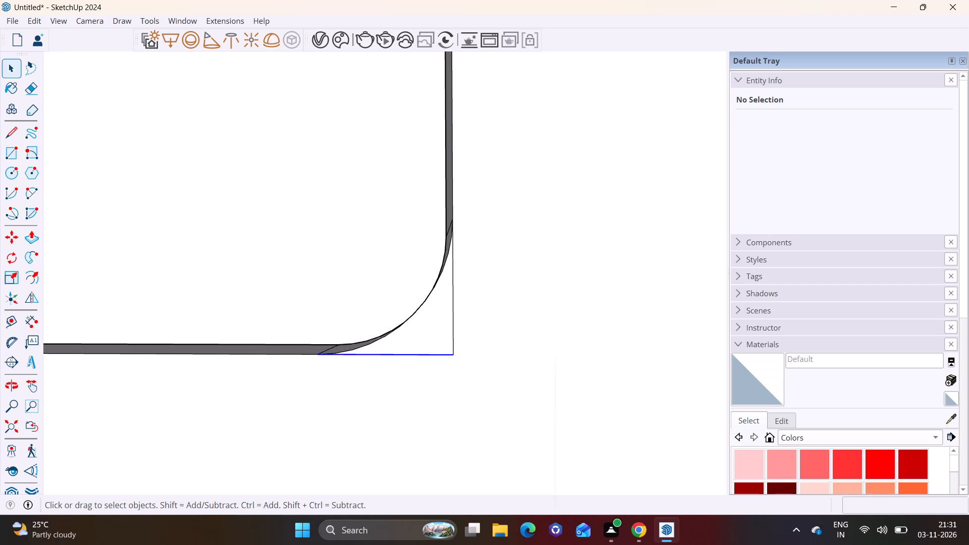
{"action": "left_click", "coordinate": [468, 377]}
{"action": "left_click", "coordinate": [453, 322]}
{"action": "right_click", "coordinate": [453, 322]}
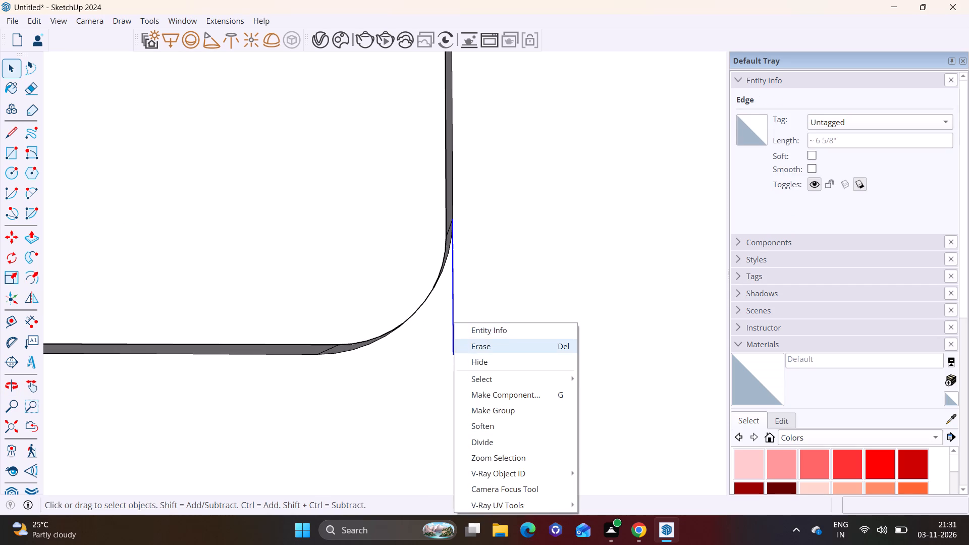
{"action": "left_click", "coordinate": [478, 344]}
Draw a line across the underside of the frame's top band near its open left end, marking off a small end face.
{"action": "scroll", "coordinate": [481, 344], "scroll_direction": "down", "scroll_amount": 20}
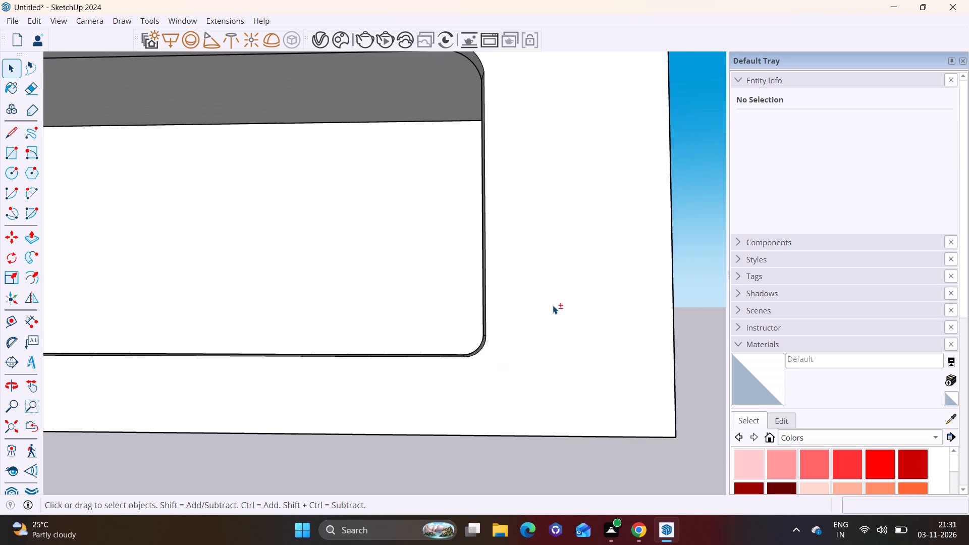
{"action": "middle_click_drag", "start_coordinate": [553, 305], "coordinate": [591, 371], "text": "shift"}
{"action": "scroll", "coordinate": [570, 343], "scroll_direction": "down", "scroll_amount": 8}
{"action": "middle_click_drag", "start_coordinate": [530, 340], "coordinate": [537, 335], "text": "shift"}
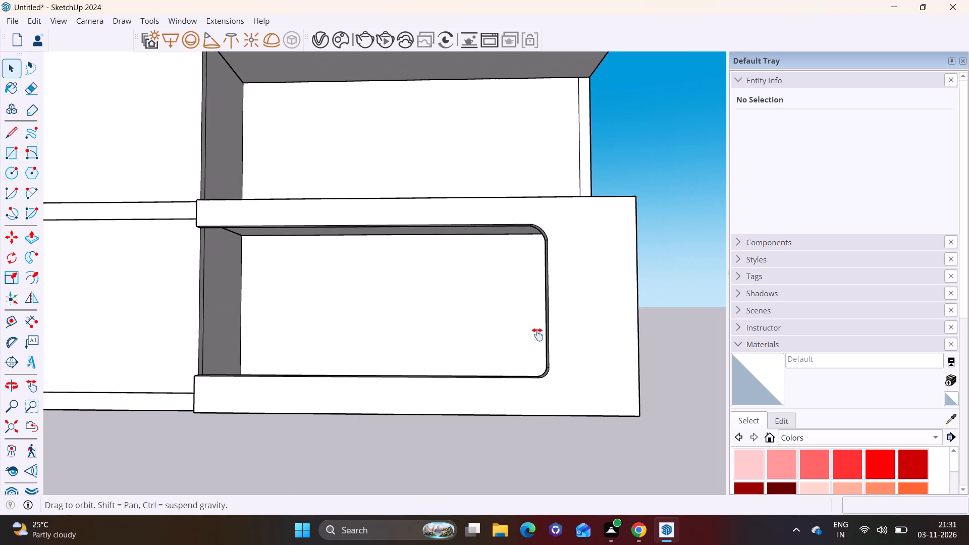
{"action": "middle_click_drag", "start_coordinate": [537, 335], "coordinate": [590, 326], "text": "shift"}
{"action": "scroll", "coordinate": [211, 186], "scroll_direction": "up", "scroll_amount": 3}
{"action": "middle_click_drag", "start_coordinate": [302, 209], "coordinate": [327, 110]}
{"action": "scroll", "coordinate": [314, 143], "scroll_direction": "up", "scroll_amount": 2}
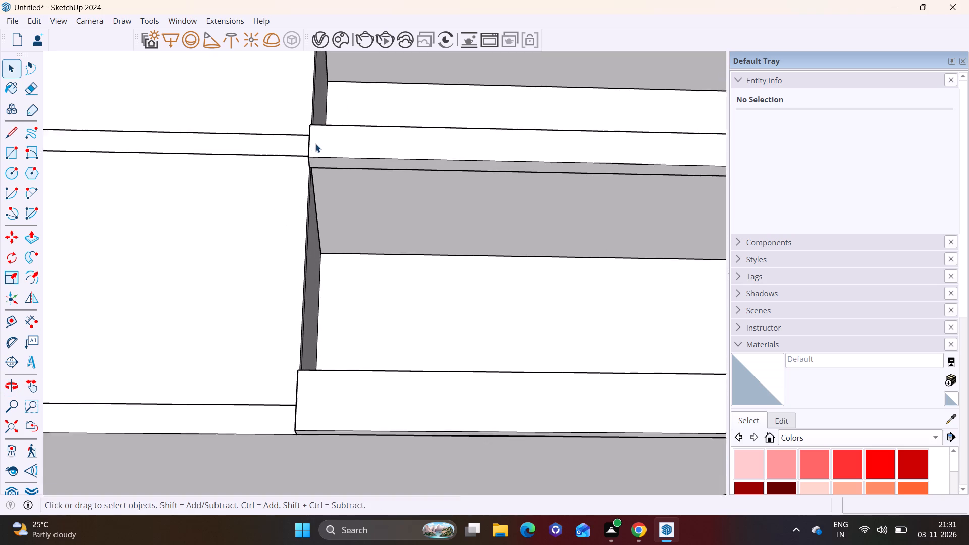
{"action": "scroll", "coordinate": [315, 144], "scroll_direction": "up", "scroll_amount": 6}
{"action": "left_click", "coordinate": [14, 128]}
{"action": "middle_click_drag", "start_coordinate": [386, 245], "coordinate": [394, 203]}
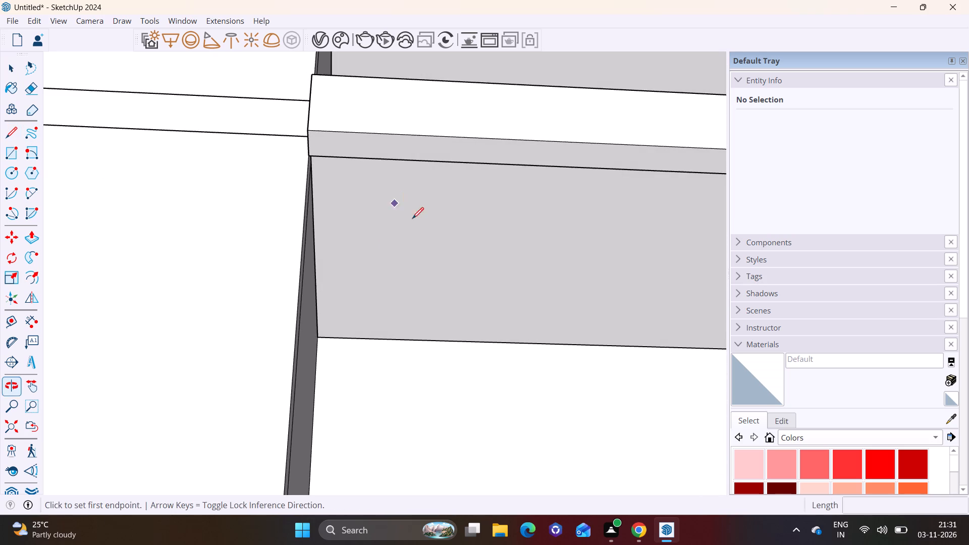
{"action": "scroll", "coordinate": [398, 194], "scroll_direction": "up", "scroll_amount": 2}
{"action": "left_click", "coordinate": [318, 151]}
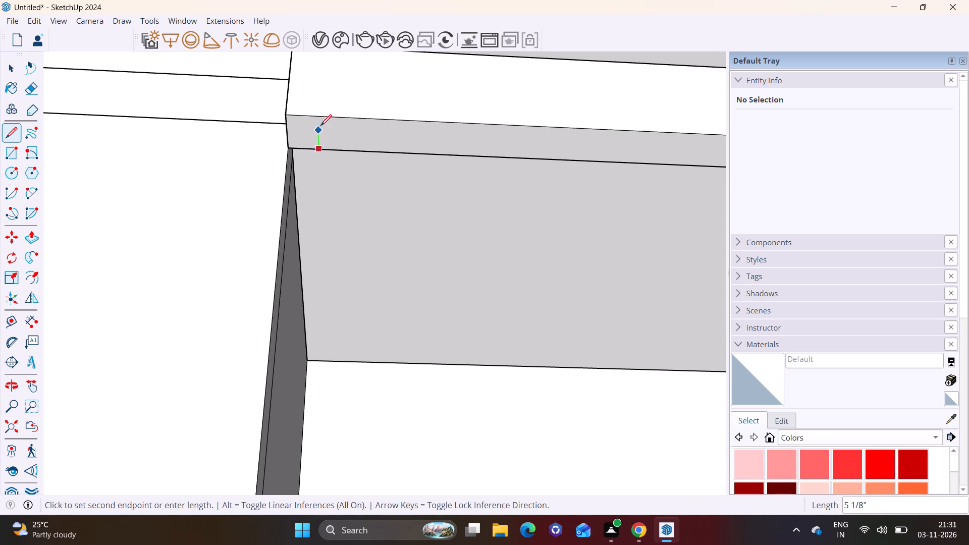
{"action": "left_click", "coordinate": [322, 117]}
{"action": "key", "text": "space"}
Push/Pull the small end face down to the frame's bottom band to form the left post.
{"action": "left_click", "coordinate": [298, 133]}
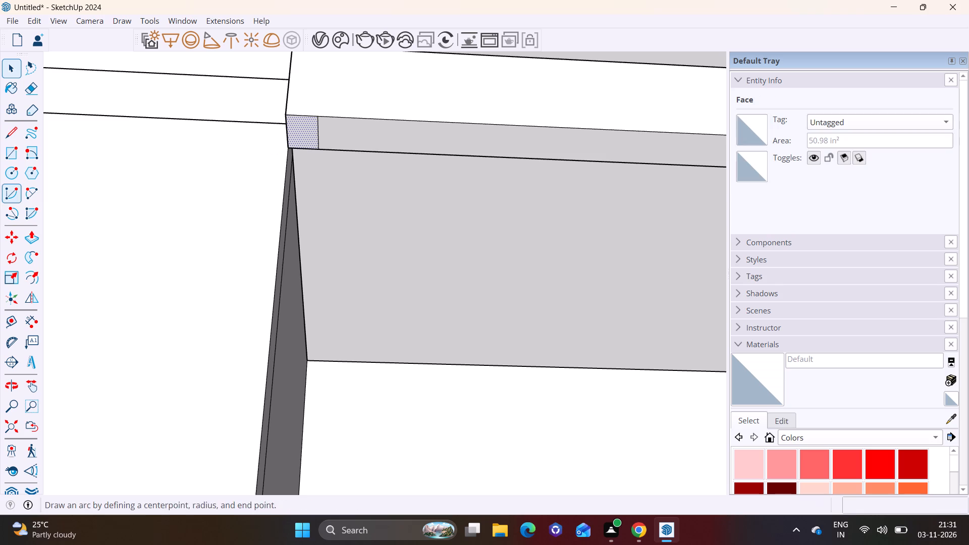
{"action": "left_click", "coordinate": [36, 236]}
{"action": "left_click", "coordinate": [302, 130]}
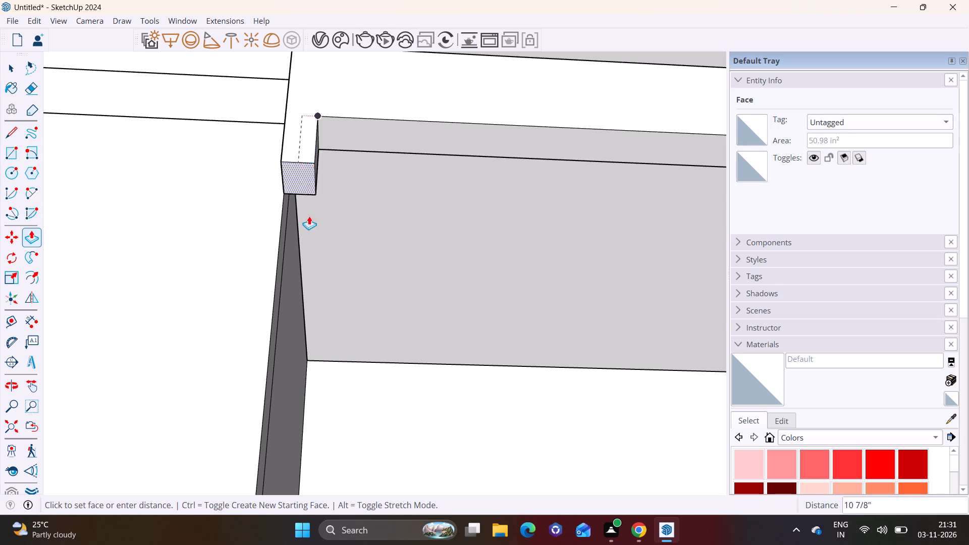
{"action": "scroll", "coordinate": [317, 338], "scroll_direction": "down", "scroll_amount": 7}
{"action": "middle_click_drag", "start_coordinate": [322, 410], "coordinate": [350, 69], "text": "shift"}
{"action": "scroll", "coordinate": [339, 101], "scroll_direction": "down", "scroll_amount": 2}
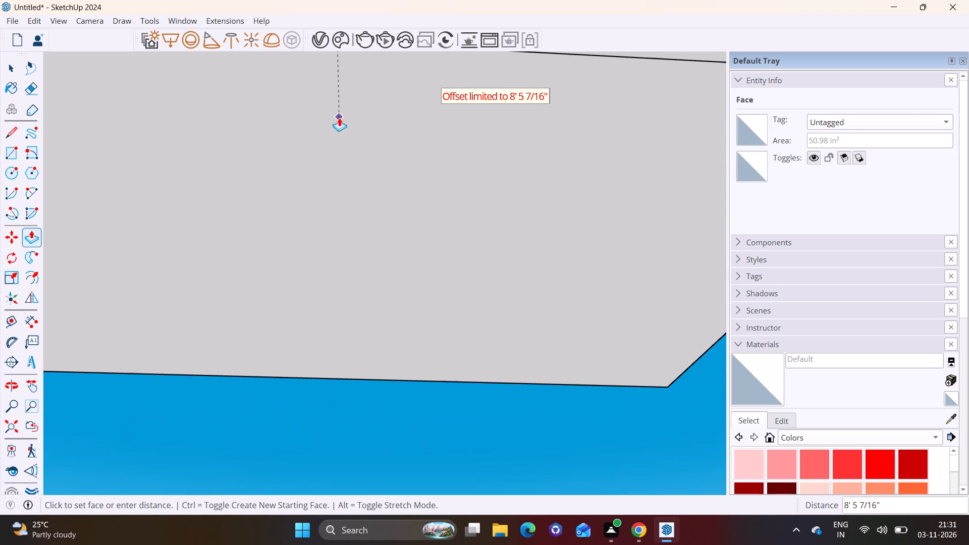
{"action": "scroll", "coordinate": [339, 118], "scroll_direction": "down", "scroll_amount": 3}
{"action": "middle_click_drag", "start_coordinate": [357, 104], "coordinate": [344, 205], "text": "shift"}
{"action": "left_click", "coordinate": [336, 157]}
{"action": "middle_click_drag", "start_coordinate": [381, 77], "coordinate": [259, 239]}
{"action": "scroll", "coordinate": [147, 219], "scroll_direction": "up", "scroll_amount": 3}
{"action": "key", "text": "space"}
Push/Pull the inner face of the left post about 8 5/8" into the opening.
{"action": "left_click", "coordinate": [218, 202]}
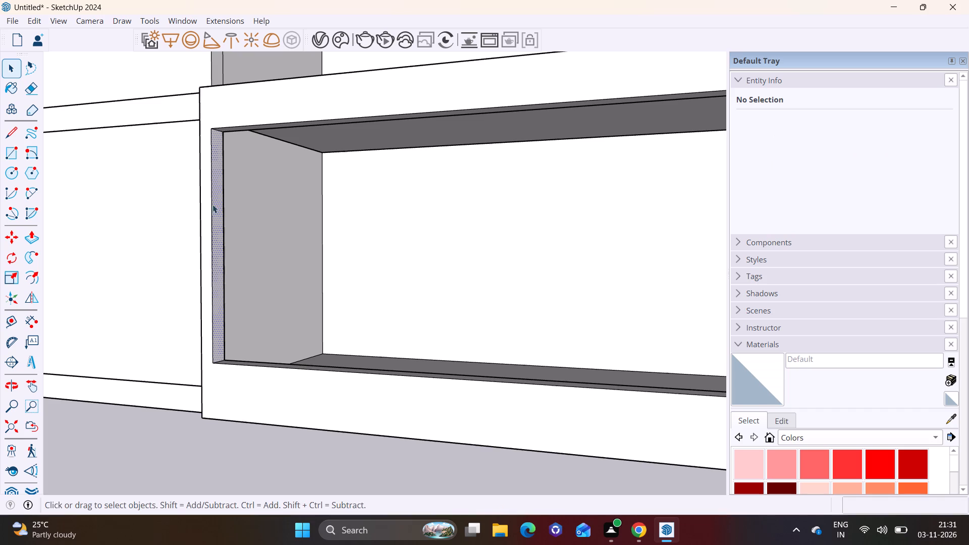
{"action": "left_click", "coordinate": [31, 233]}
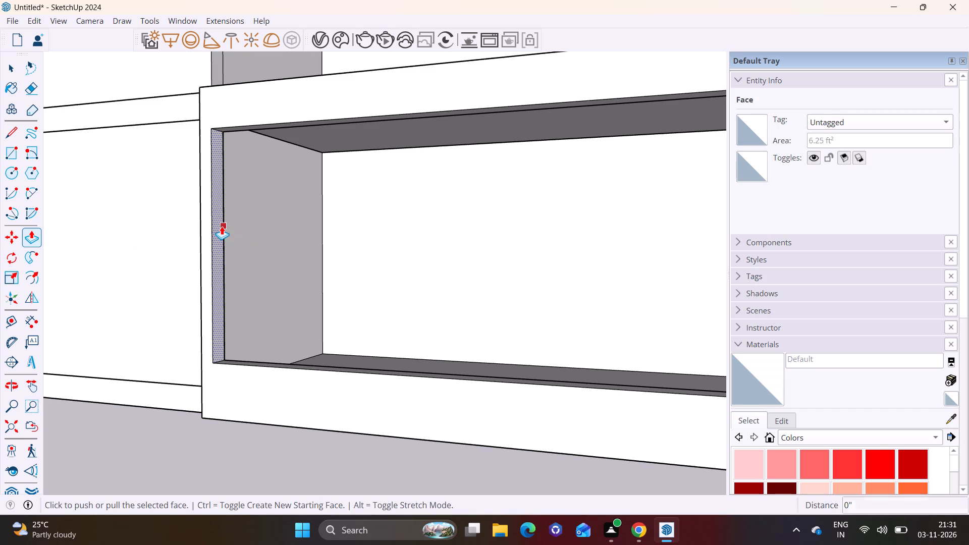
{"action": "left_click", "coordinate": [222, 226]}
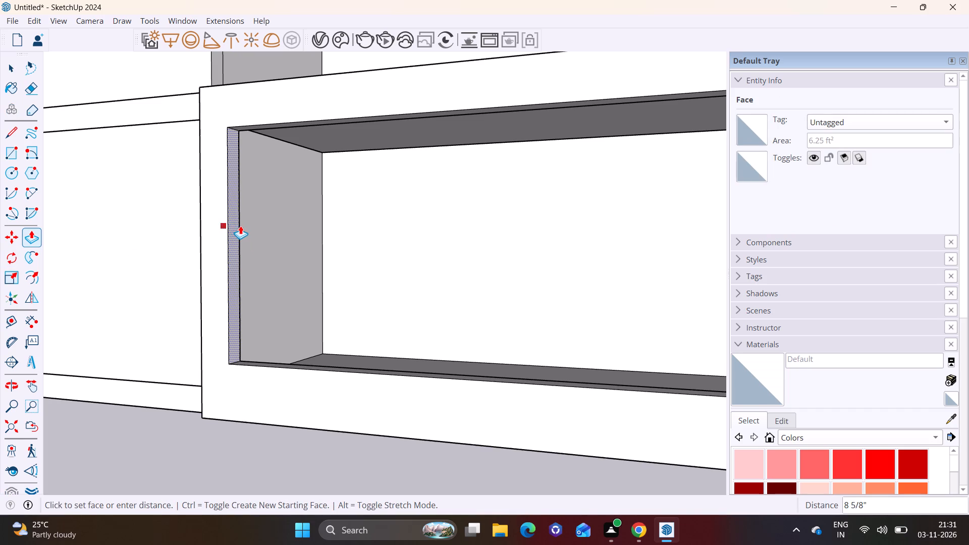
{"action": "left_click", "coordinate": [240, 226]}
{"action": "key", "text": "space"}
Examine the closed bottom-storey frame and the storeys above it from several angles.
{"action": "scroll", "coordinate": [151, 322], "scroll_direction": "down", "scroll_amount": 6}
{"action": "middle_click_drag", "start_coordinate": [265, 308], "coordinate": [395, 291]}
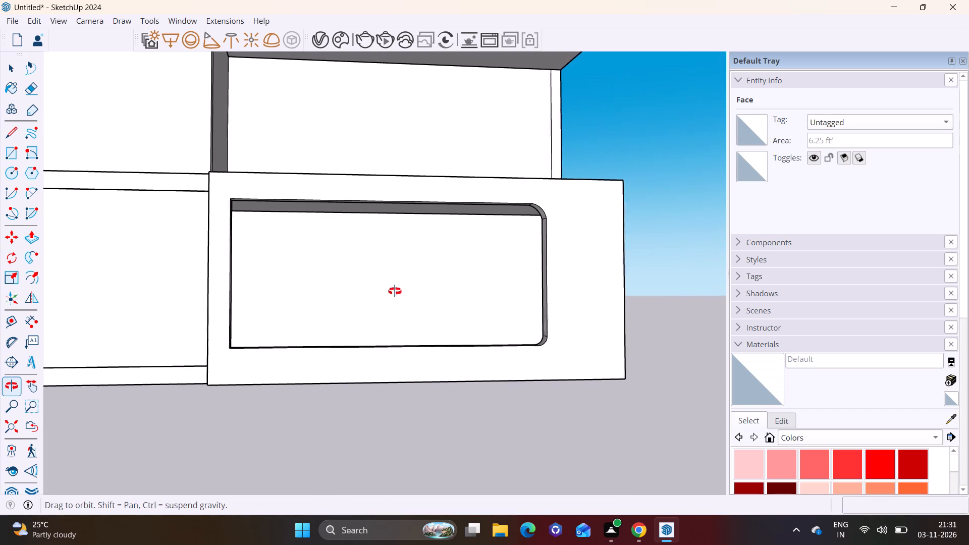
{"action": "middle_click_drag", "start_coordinate": [395, 291], "coordinate": [376, 314]}
{"action": "scroll", "coordinate": [456, 315], "scroll_direction": "down", "scroll_amount": 2}
{"action": "middle_click_drag", "start_coordinate": [451, 316], "coordinate": [437, 337], "text": "shift"}
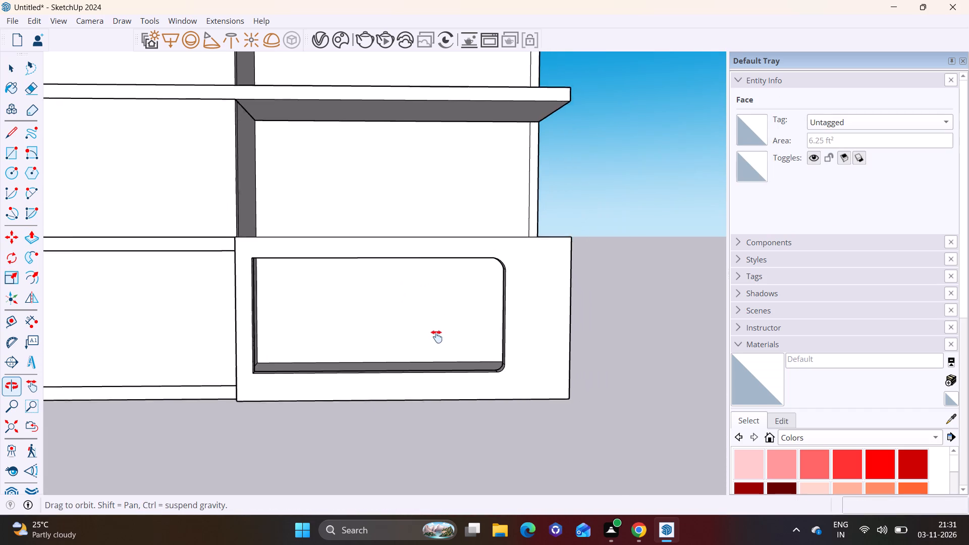
{"action": "middle_click_drag", "start_coordinate": [437, 337], "coordinate": [452, 400], "text": "shift"}
{"action": "middle_click_drag", "start_coordinate": [419, 346], "coordinate": [367, 398]}
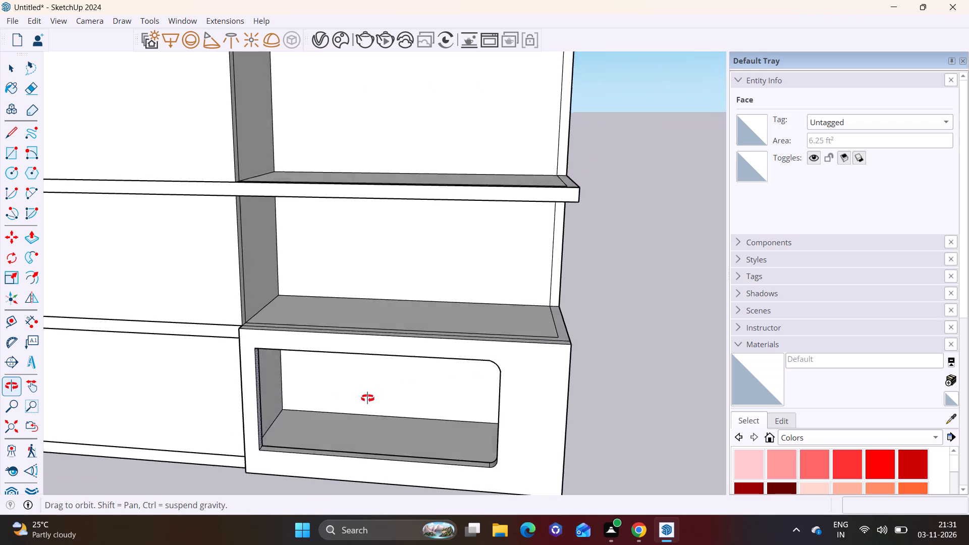
{"action": "middle_click_drag", "start_coordinate": [367, 398], "coordinate": [367, 413]}
{"action": "scroll", "coordinate": [328, 345], "scroll_direction": "up", "scroll_amount": 2}
{"action": "middle_click_drag", "start_coordinate": [373, 319], "coordinate": [394, 416], "text": "shift"}
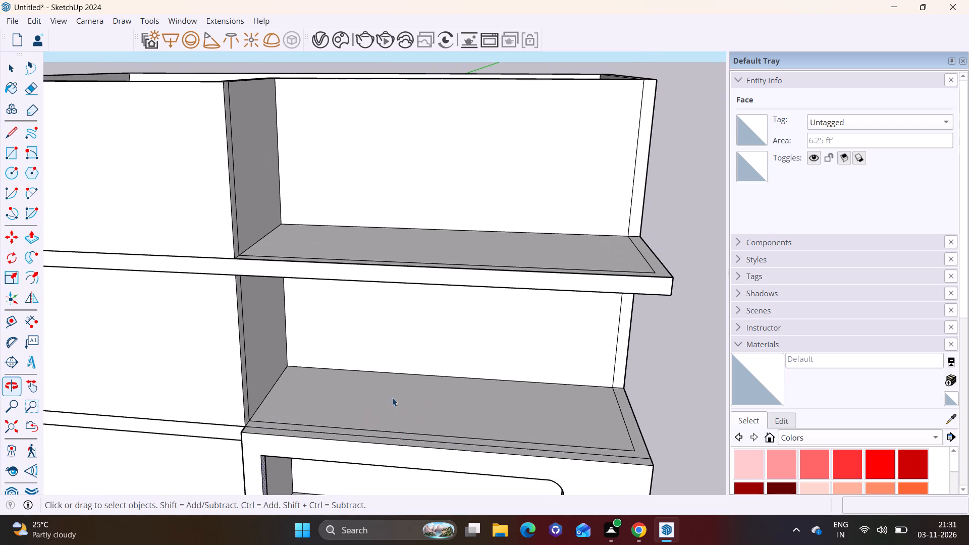
Draw a Rotated Rectangle 1' high standing upright along the full outer top edge of the back wall.
{"action": "scroll", "coordinate": [279, 297], "scroll_direction": "down", "scroll_amount": 3}
{"action": "middle_click_drag", "start_coordinate": [342, 313], "coordinate": [385, 251]}
{"action": "middle_click_drag", "start_coordinate": [363, 225], "coordinate": [345, 307], "text": "shift"}
{"action": "middle_click_drag", "start_coordinate": [358, 216], "coordinate": [327, 486]}
{"action": "scroll", "coordinate": [396, 386], "scroll_direction": "down", "scroll_amount": 3}
{"action": "middle_click_drag", "start_coordinate": [420, 386], "coordinate": [539, 331], "text": "shift"}
{"action": "middle_click_drag", "start_coordinate": [472, 373], "coordinate": [542, 372]}
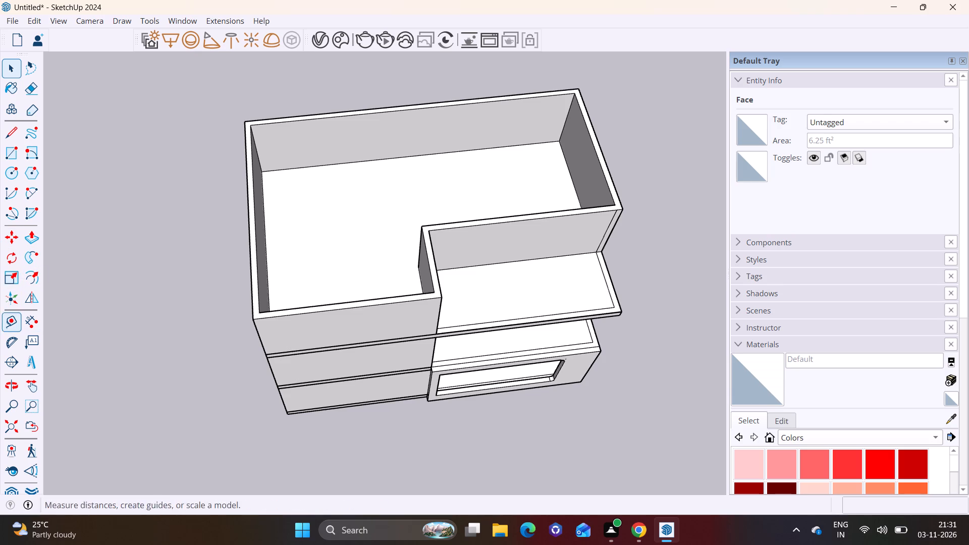
{"action": "left_click", "coordinate": [32, 149]}
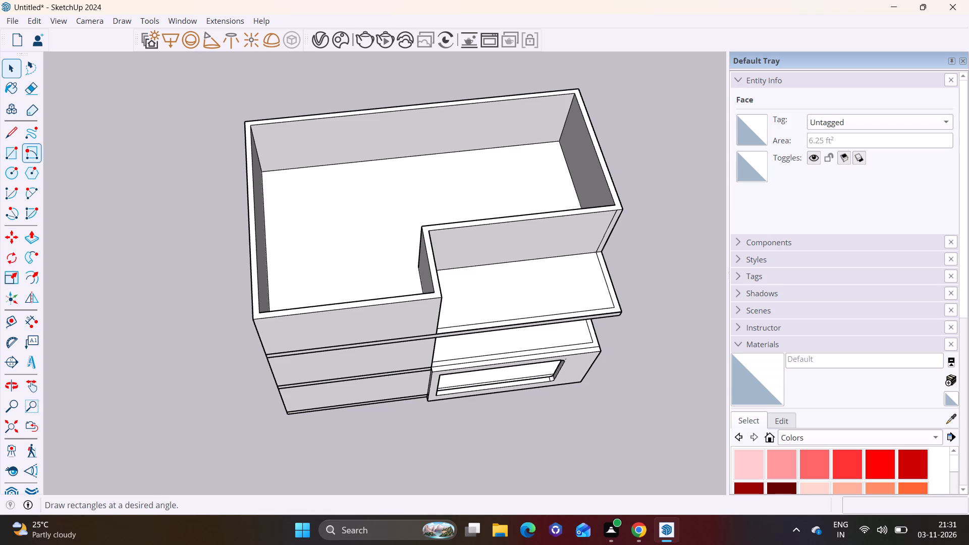
{"action": "middle_click_drag", "start_coordinate": [459, 264], "coordinate": [428, 268]}
{"action": "middle_click_drag", "start_coordinate": [397, 206], "coordinate": [357, 247], "text": "shift"}
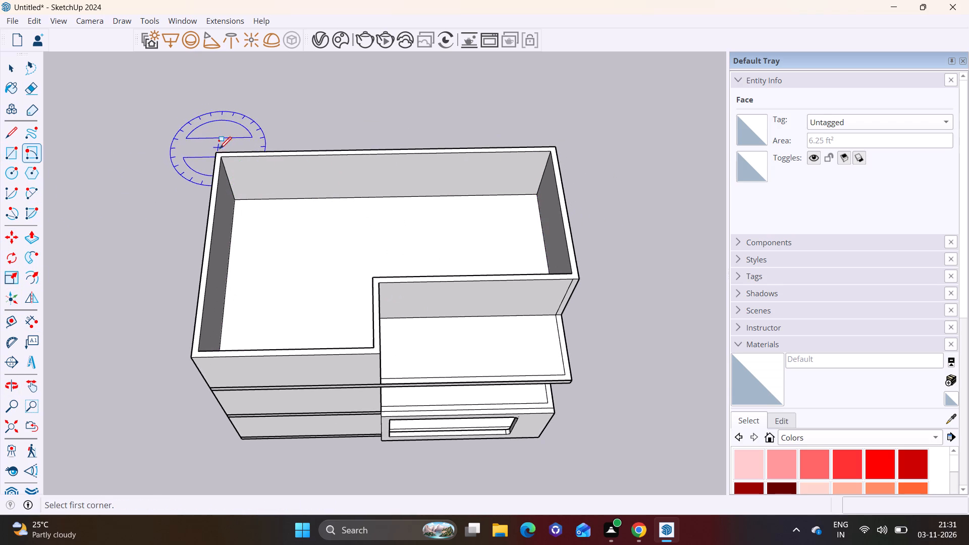
{"action": "left_click", "coordinate": [219, 152]}
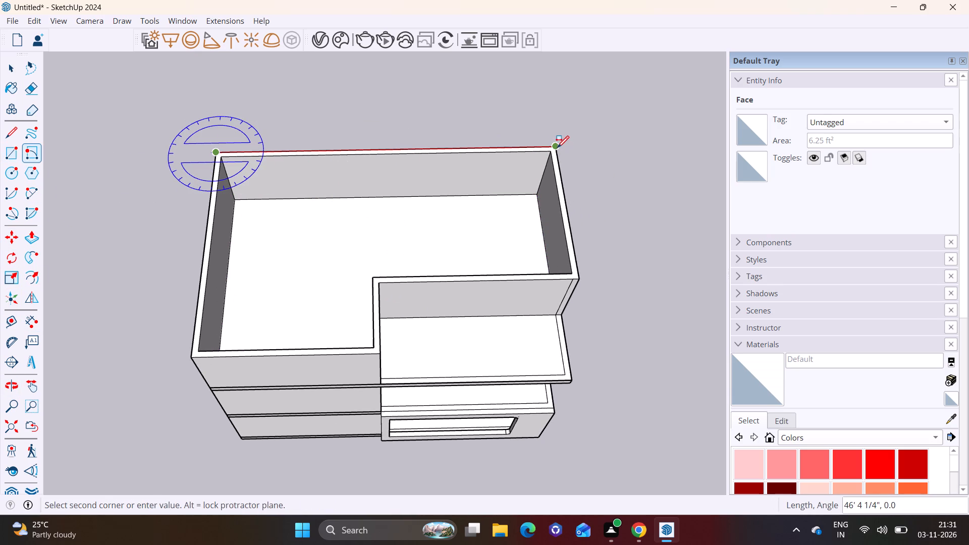
{"action": "left_click", "coordinate": [556, 147]}
{"action": "scroll", "coordinate": [542, 128], "scroll_direction": "down", "scroll_amount": 3}
{"action": "middle_click_drag", "start_coordinate": [560, 193], "coordinate": [562, 47]}
{"action": "scroll", "coordinate": [562, 47], "scroll_direction": "down", "scroll_amount": 1}
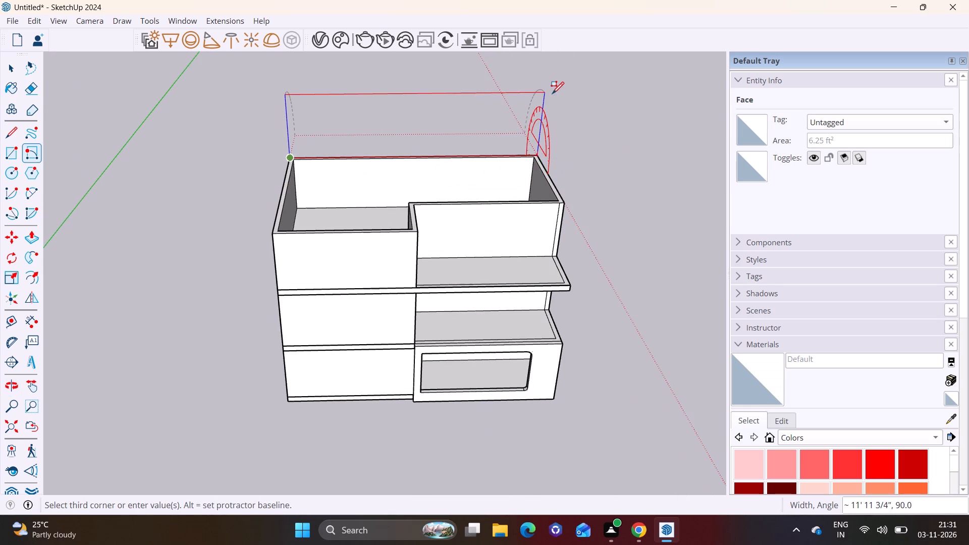
{"action": "type", "text": "1'"}
{"action": "key", "text": "Return"}
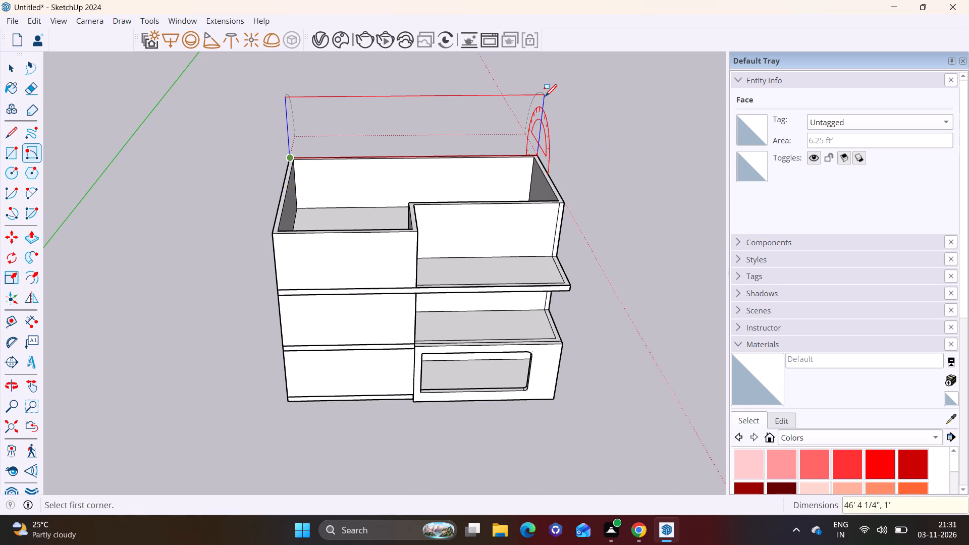
{"action": "scroll", "coordinate": [482, 140], "scroll_direction": "up", "scroll_amount": 3}
{"action": "key", "text": "space"}
Make a group from the upright 1' rectangle and its edges on the back wall.
{"action": "scroll", "coordinate": [405, 154], "scroll_direction": "up", "scroll_amount": 7}
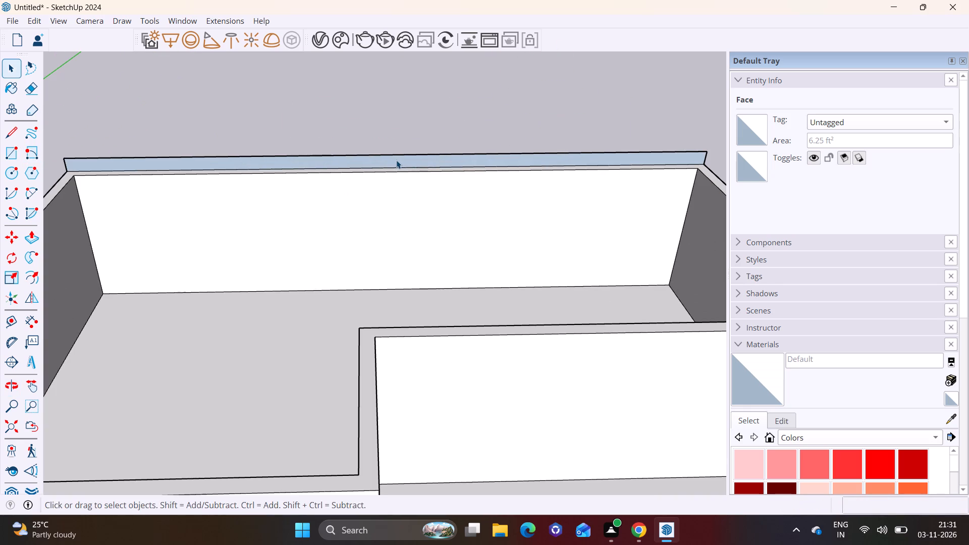
{"action": "double_click", "coordinate": [396, 160]}
{"action": "right_click", "coordinate": [396, 160]}
{"action": "left_click", "coordinate": [433, 283]}
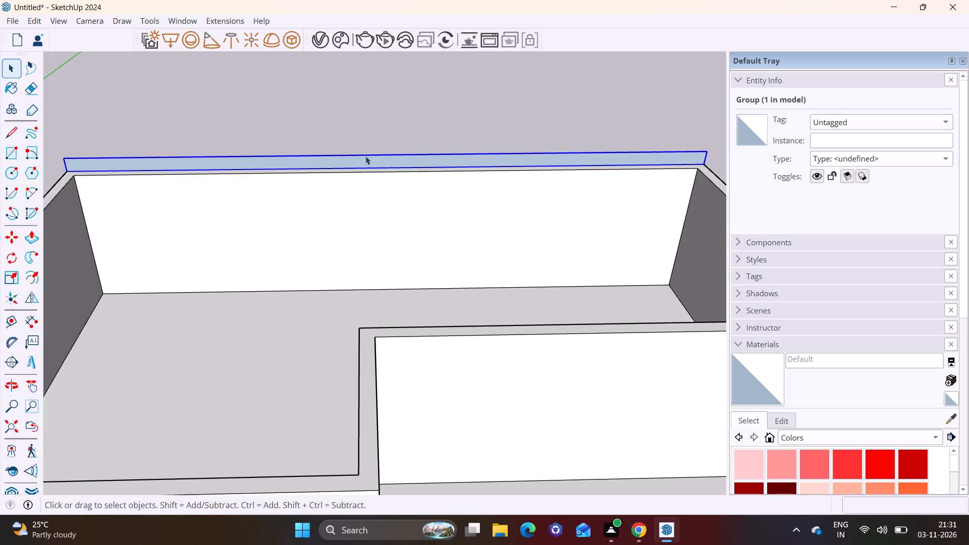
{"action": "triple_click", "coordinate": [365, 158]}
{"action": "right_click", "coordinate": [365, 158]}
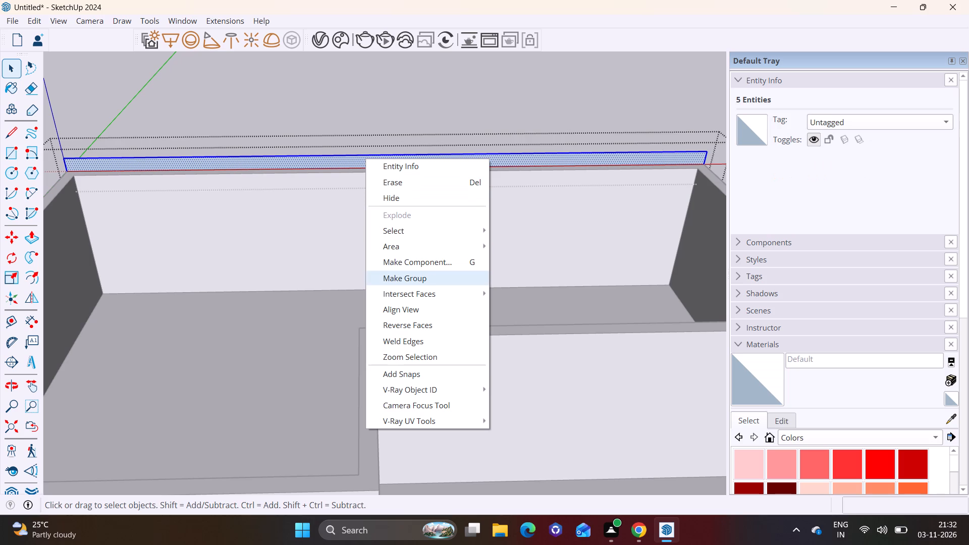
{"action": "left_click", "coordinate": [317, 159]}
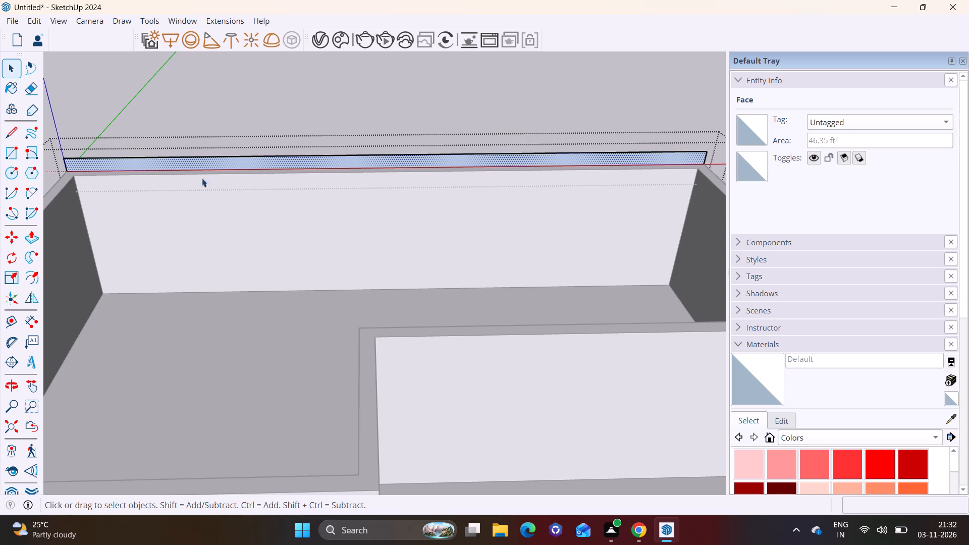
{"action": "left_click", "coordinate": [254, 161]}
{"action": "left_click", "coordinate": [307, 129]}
Inside the rectangle's group, Push/Pull the 1' high face forward to the house's front to form the roof slab.
{"action": "left_click", "coordinate": [290, 165]}
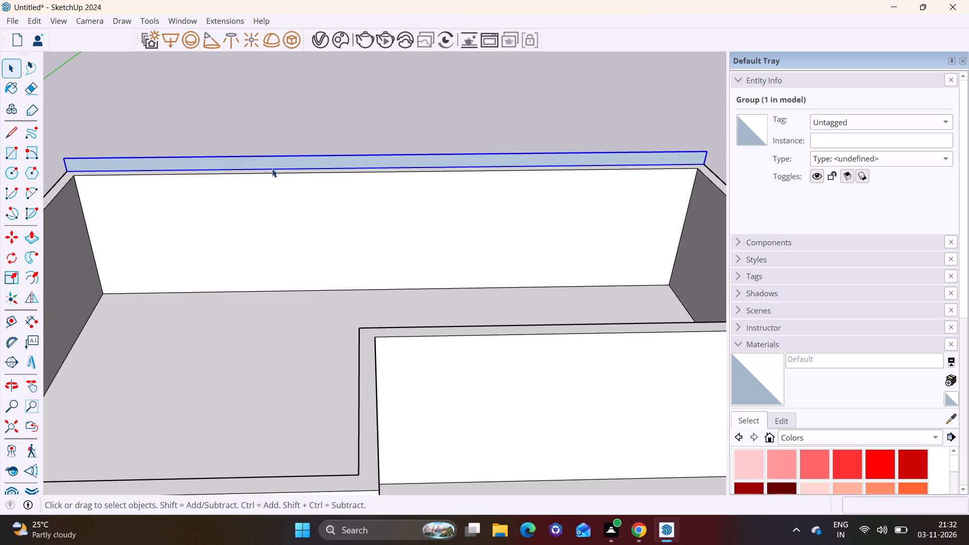
{"action": "triple_click", "coordinate": [283, 161]}
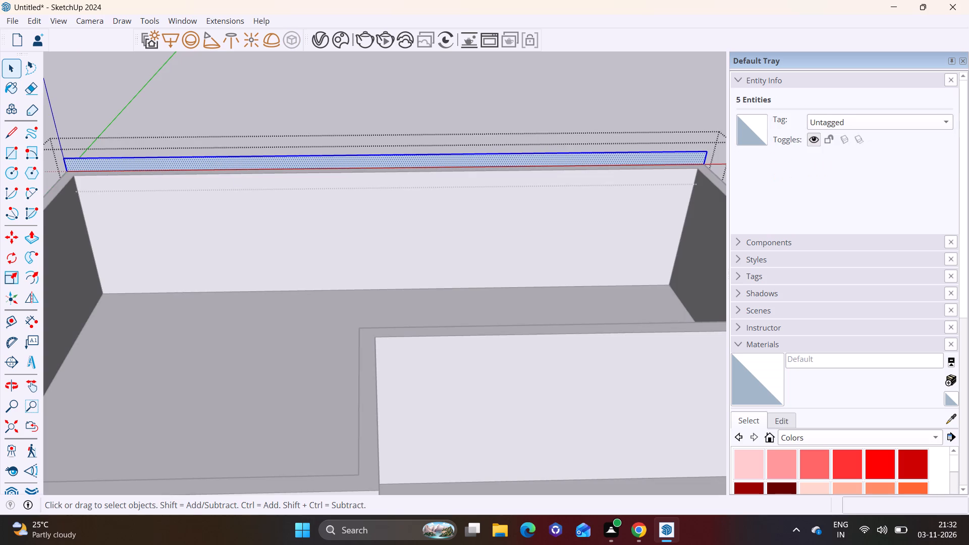
{"action": "left_click", "coordinate": [31, 233]}
{"action": "left_click", "coordinate": [165, 158]}
{"action": "scroll", "coordinate": [157, 303], "scroll_direction": "down", "scroll_amount": 4}
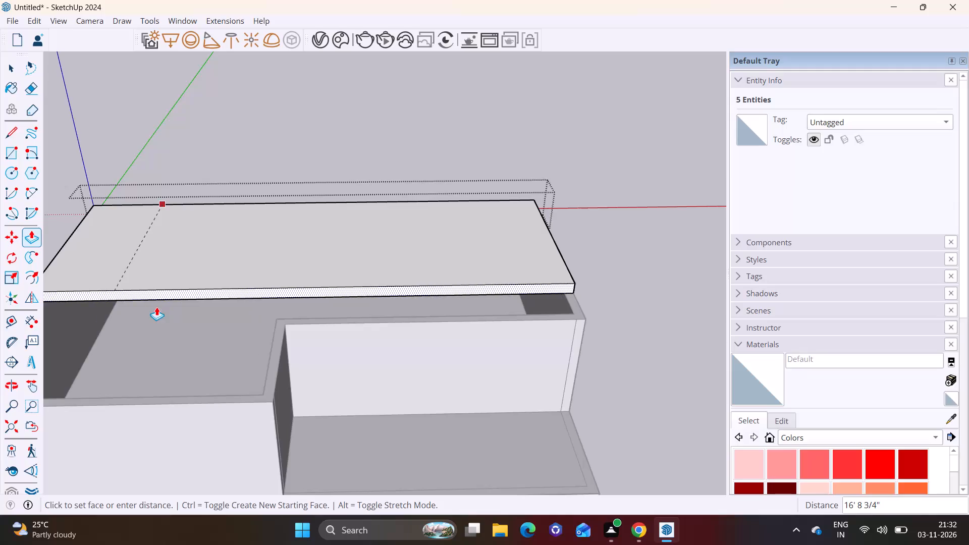
{"action": "middle_click_drag", "start_coordinate": [155, 311], "coordinate": [238, 261]}
{"action": "left_click", "coordinate": [186, 376]}
{"action": "scroll", "coordinate": [504, 380], "scroll_direction": "down", "scroll_amount": 4}
{"action": "key", "text": "space"}
{"action": "left_click", "coordinate": [633, 383]}
Draw a rectangle on the roof slab's front face, from the inner wall's front corner to the slab's far right end.
{"action": "middle_click_drag", "start_coordinate": [585, 391], "coordinate": [443, 256]}
{"action": "scroll", "coordinate": [460, 313], "scroll_direction": "up", "scroll_amount": 3}
{"action": "middle_click_drag", "start_coordinate": [480, 311], "coordinate": [491, 192], "text": "shift"}
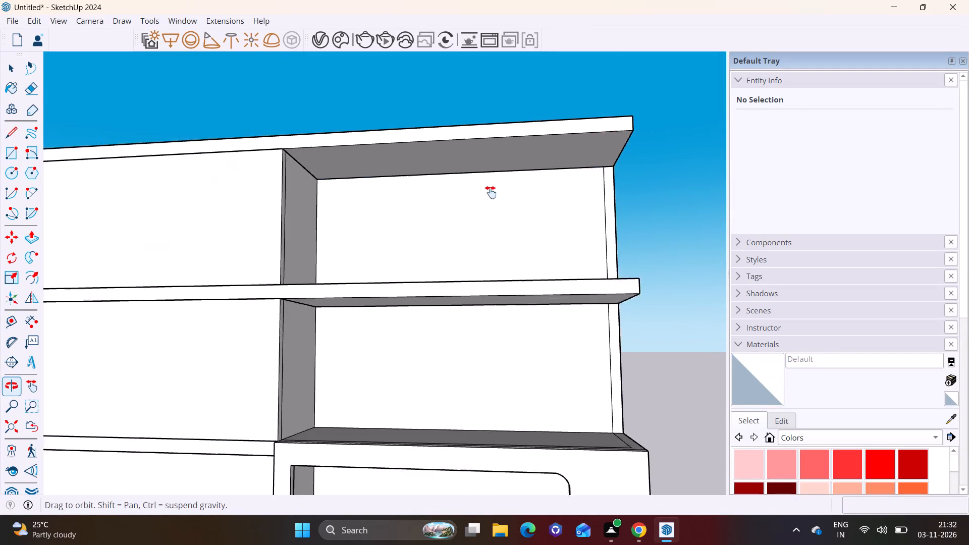
{"action": "middle_click_drag", "start_coordinate": [491, 192], "coordinate": [491, 190], "text": "shift"}
{"action": "scroll", "coordinate": [466, 286], "scroll_direction": "down", "scroll_amount": 7}
{"action": "middle_click_drag", "start_coordinate": [475, 234], "coordinate": [423, 250], "text": "shift"}
{"action": "middle_click_drag", "start_coordinate": [429, 266], "coordinate": [483, 283]}
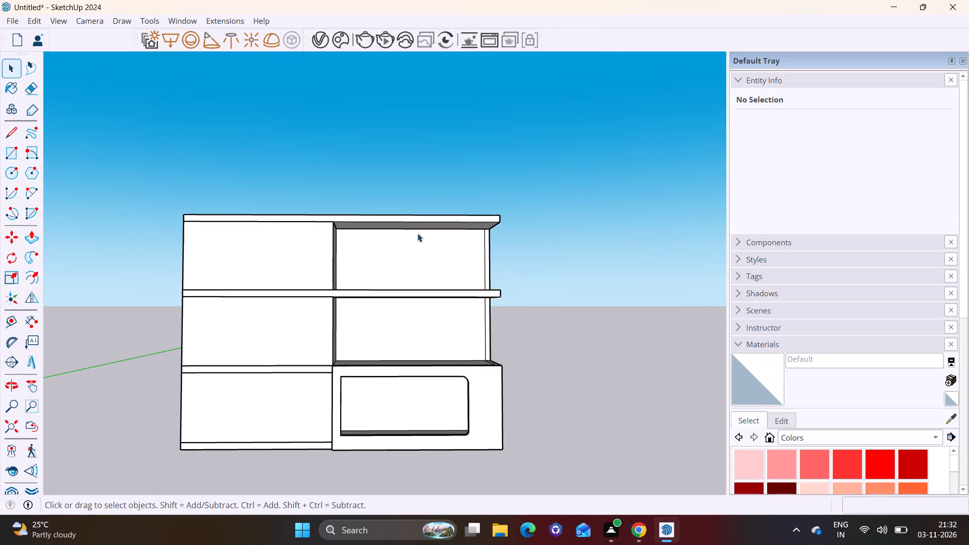
{"action": "scroll", "coordinate": [417, 233], "scroll_direction": "up", "scroll_amount": 4}
{"action": "middle_click_drag", "start_coordinate": [403, 209], "coordinate": [382, 234], "text": "shift"}
{"action": "left_click", "coordinate": [12, 152]}
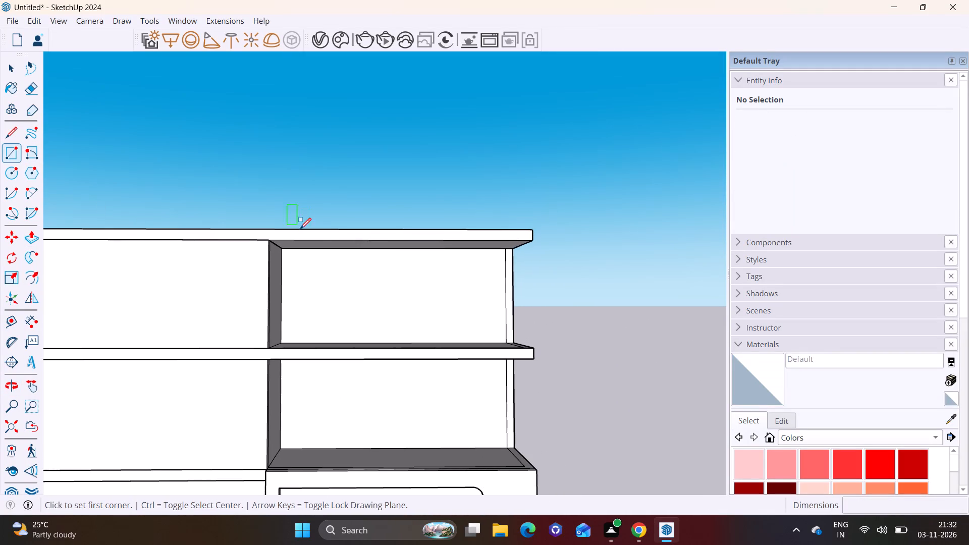
{"action": "scroll", "coordinate": [301, 230], "scroll_direction": "up", "scroll_amount": 2}
{"action": "middle_click_drag", "start_coordinate": [298, 233], "coordinate": [299, 269]}
{"action": "scroll", "coordinate": [258, 274], "scroll_direction": "up", "scroll_amount": 3}
{"action": "middle_click_drag", "start_coordinate": [271, 269], "coordinate": [260, 332]}
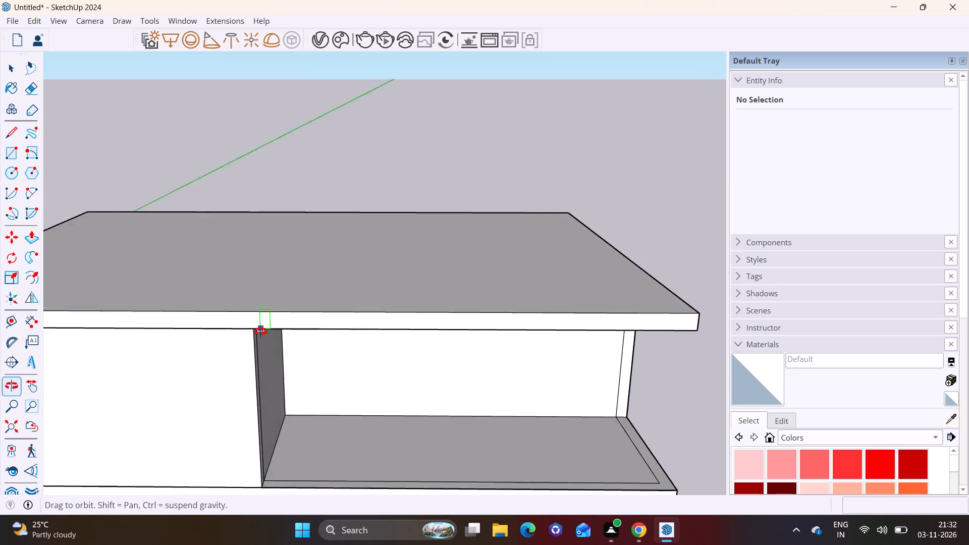
{"action": "middle_click_drag", "start_coordinate": [260, 332], "coordinate": [260, 372]}
{"action": "scroll", "coordinate": [242, 373], "scroll_direction": "up", "scroll_amount": 20}
{"action": "scroll", "coordinate": [242, 373], "scroll_direction": "up", "scroll_amount": 1}
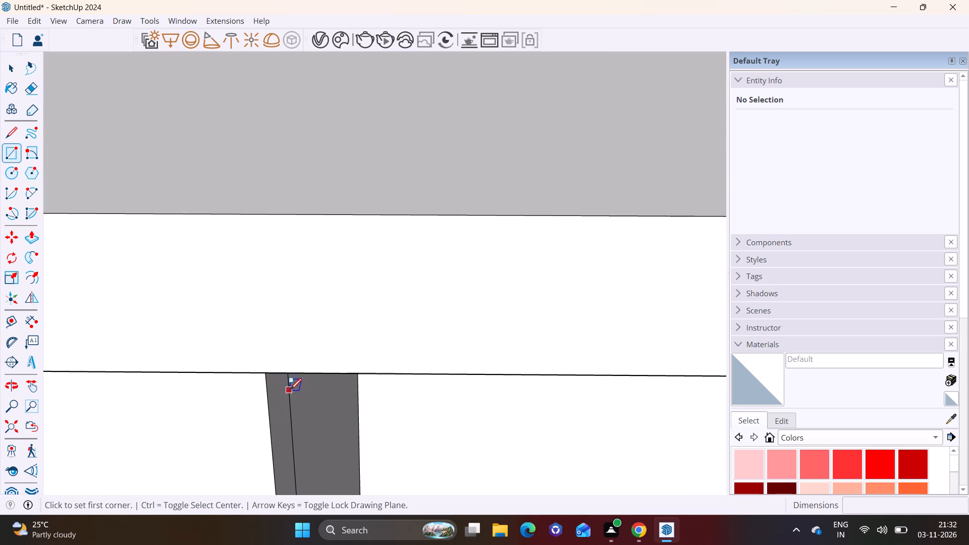
{"action": "middle_click_drag", "start_coordinate": [306, 367], "coordinate": [344, 266]}
{"action": "left_click", "coordinate": [277, 339]}
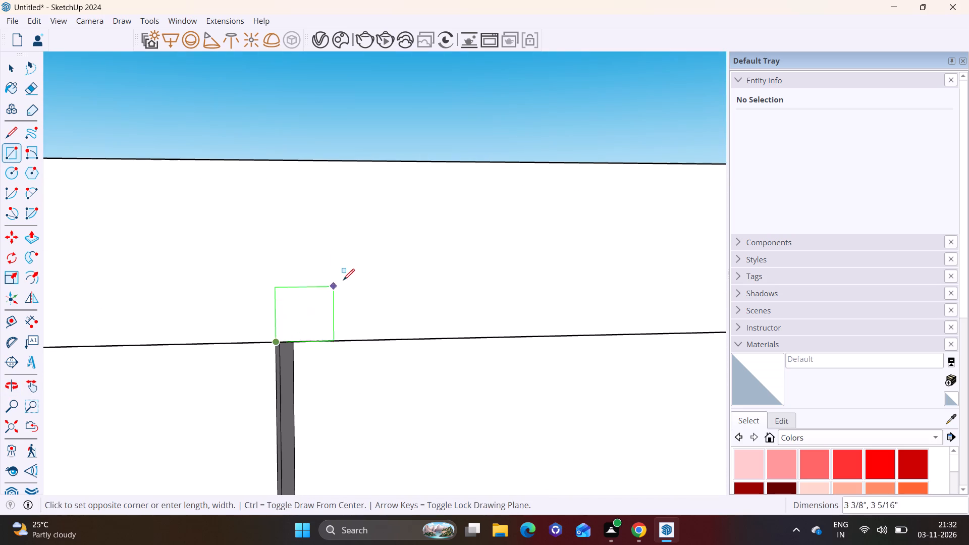
{"action": "scroll", "coordinate": [343, 280], "scroll_direction": "down", "scroll_amount": 14}
{"action": "middle_click_drag", "start_coordinate": [502, 275], "coordinate": [3, 139]}
{"action": "scroll", "coordinate": [343, 140], "scroll_direction": "down", "scroll_amount": 3}
{"action": "middle_click_drag", "start_coordinate": [451, 144], "coordinate": [432, 217]}
{"action": "scroll", "coordinate": [597, 209], "scroll_direction": "down", "scroll_amount": 3}
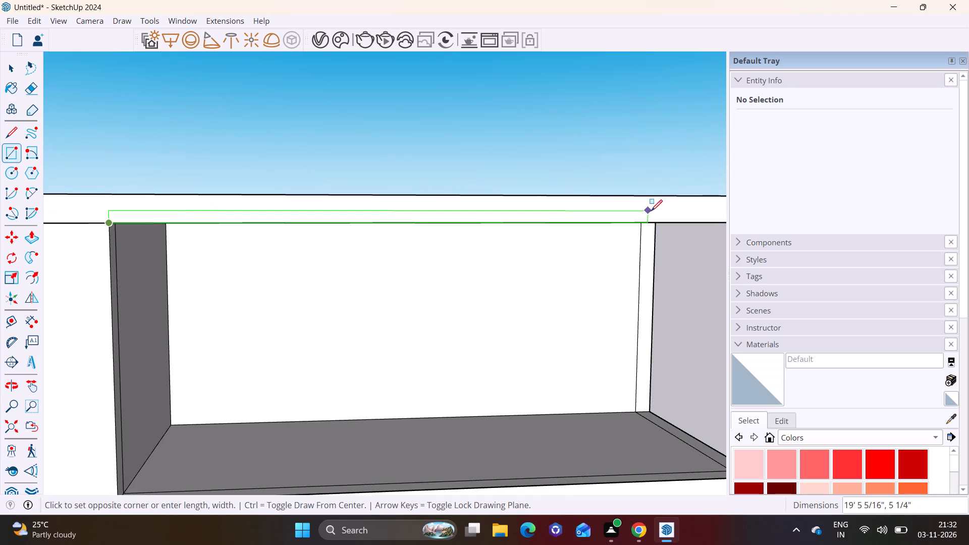
{"action": "middle_click_drag", "start_coordinate": [651, 211], "coordinate": [521, 211], "text": "shift"}
{"action": "left_click", "coordinate": [650, 197]}
{"action": "scroll", "coordinate": [514, 219], "scroll_direction": "down", "scroll_amount": 7}
{"action": "key", "text": "space"}
Push/Pull the roof slab's new front rectangle forward, flush with the front of the projecting bottom-storey frame.
{"action": "middle_click_drag", "start_coordinate": [450, 219], "coordinate": [392, 292]}
{"action": "scroll", "coordinate": [395, 292], "scroll_direction": "up", "scroll_amount": 4}
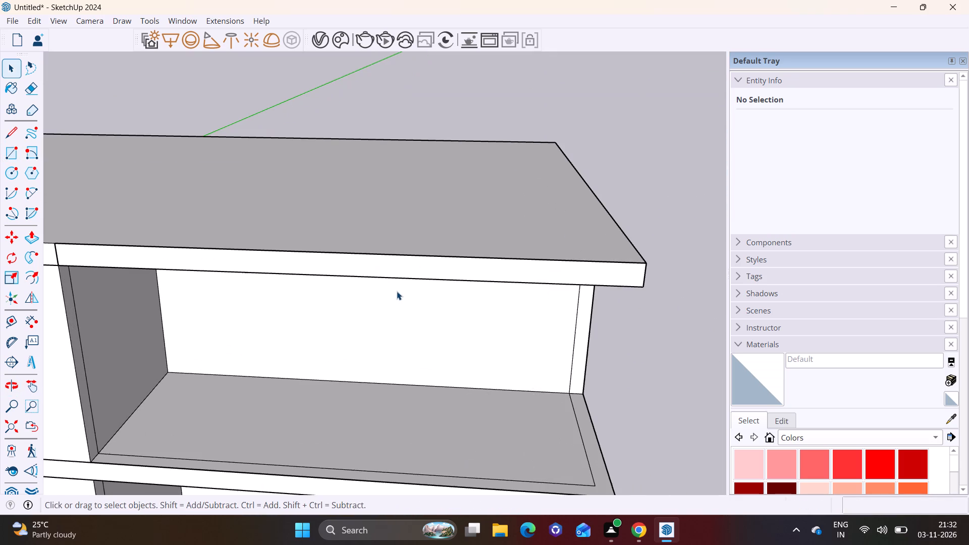
{"action": "left_click", "coordinate": [447, 267]}
{"action": "left_click", "coordinate": [33, 234]}
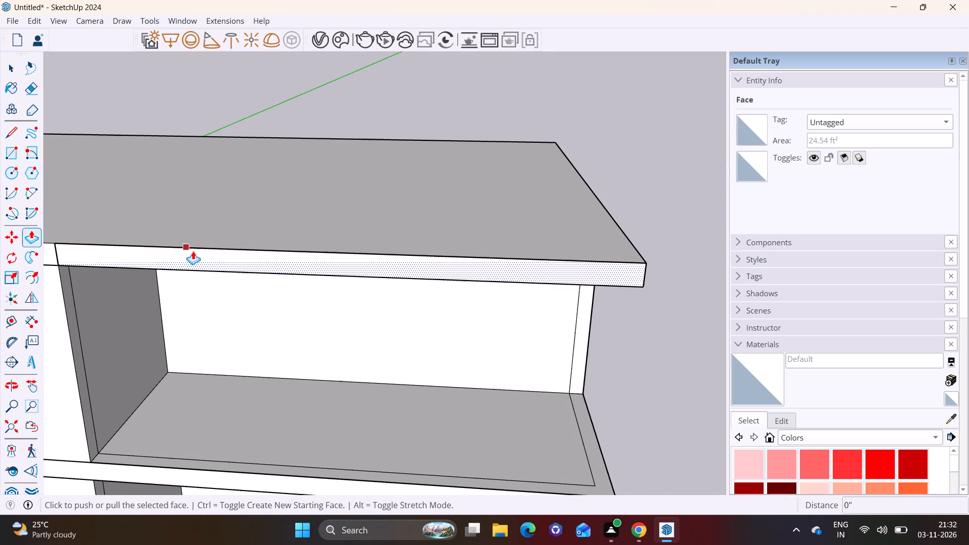
{"action": "left_click", "coordinate": [211, 263]}
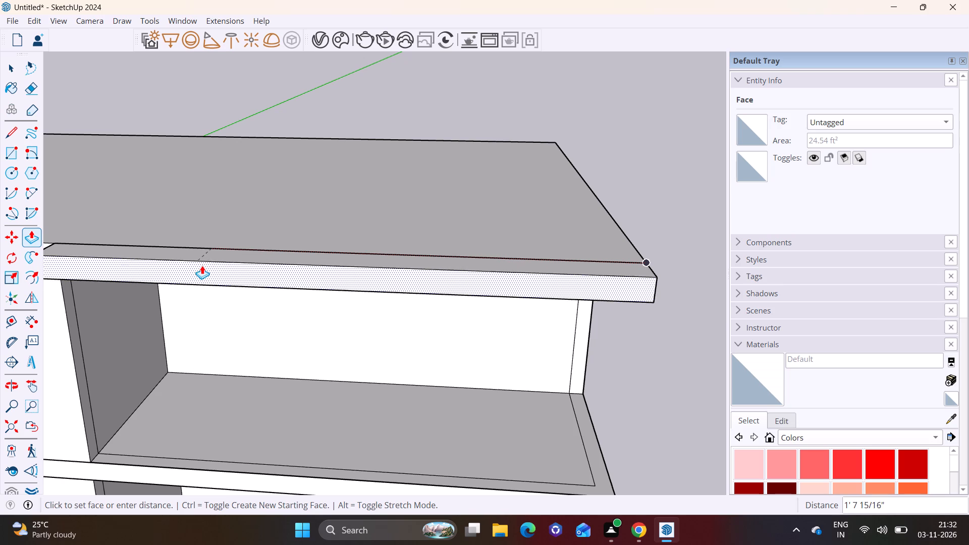
{"action": "scroll", "coordinate": [215, 271], "scroll_direction": "down", "scroll_amount": 3}
{"action": "middle_click_drag", "start_coordinate": [249, 298], "coordinate": [258, 113], "text": "shift"}
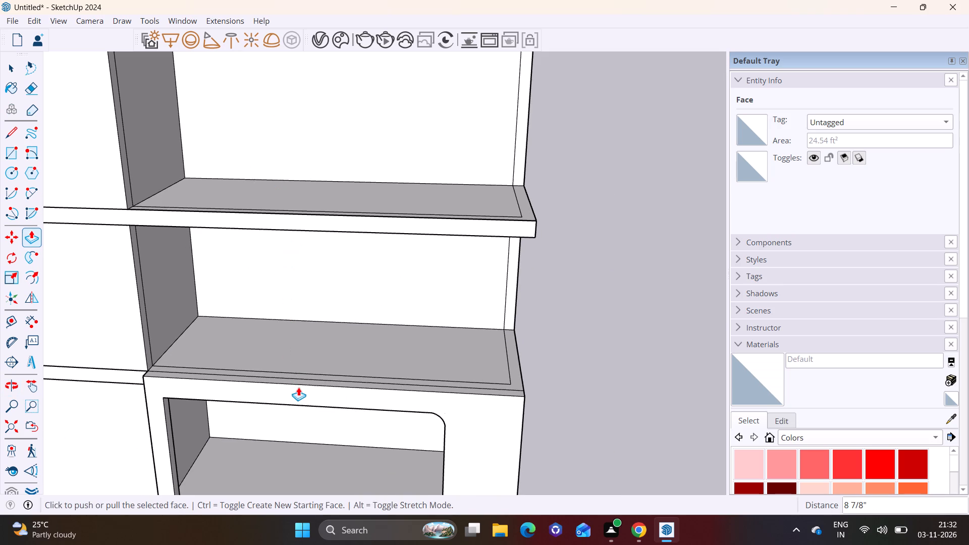
{"action": "left_click", "coordinate": [298, 387]}
Draw an 8 7/8" line across the underside of the roof slab's projecting strip, near its inner-wall end.
{"action": "scroll", "coordinate": [289, 339], "scroll_direction": "down", "scroll_amount": 4}
{"action": "middle_click_drag", "start_coordinate": [254, 234], "coordinate": [357, 85]}
{"action": "scroll", "coordinate": [275, 123], "scroll_direction": "up", "scroll_amount": 5}
{"action": "middle_click_drag", "start_coordinate": [255, 116], "coordinate": [244, 62]}
{"action": "middle_click_drag", "start_coordinate": [247, 91], "coordinate": [263, 179], "text": "shift"}
{"action": "middle_click_drag", "start_coordinate": [270, 183], "coordinate": [279, 133]}
{"action": "scroll", "coordinate": [279, 150], "scroll_direction": "up", "scroll_amount": 1}
{"action": "scroll", "coordinate": [226, 132], "scroll_direction": "up", "scroll_amount": 2}
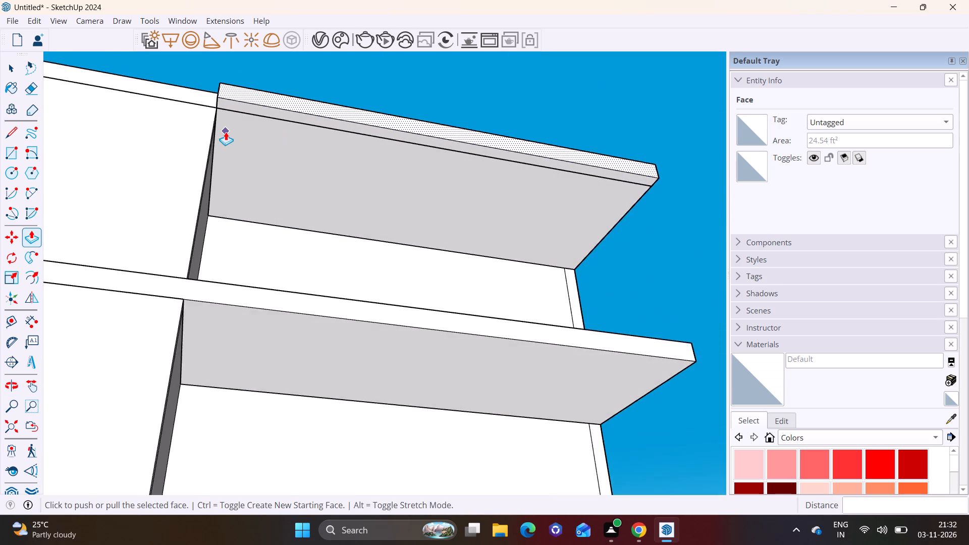
{"action": "scroll", "coordinate": [226, 132], "scroll_direction": "up", "scroll_amount": 2}
{"action": "left_click", "coordinate": [12, 129]}
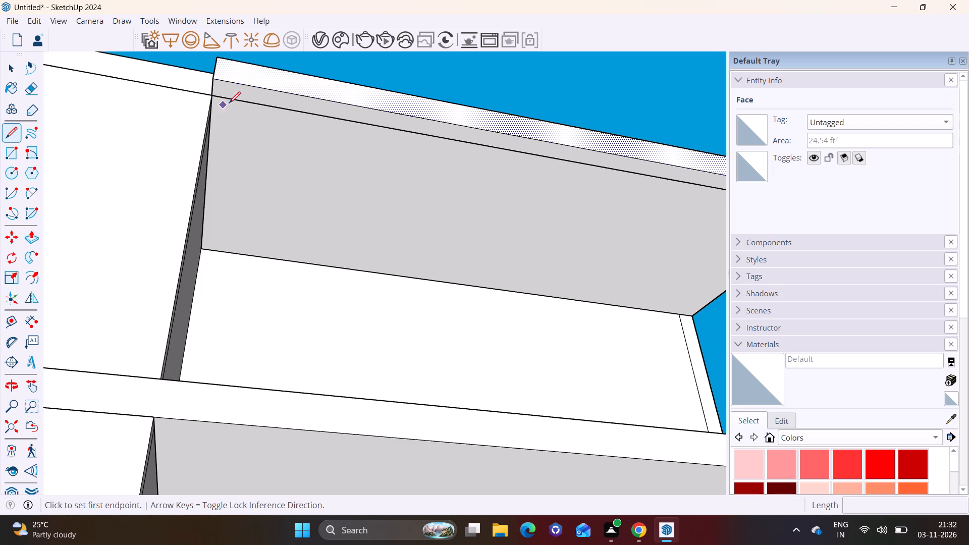
{"action": "left_click", "coordinate": [245, 102]}
{"action": "left_click", "coordinate": [248, 85]}
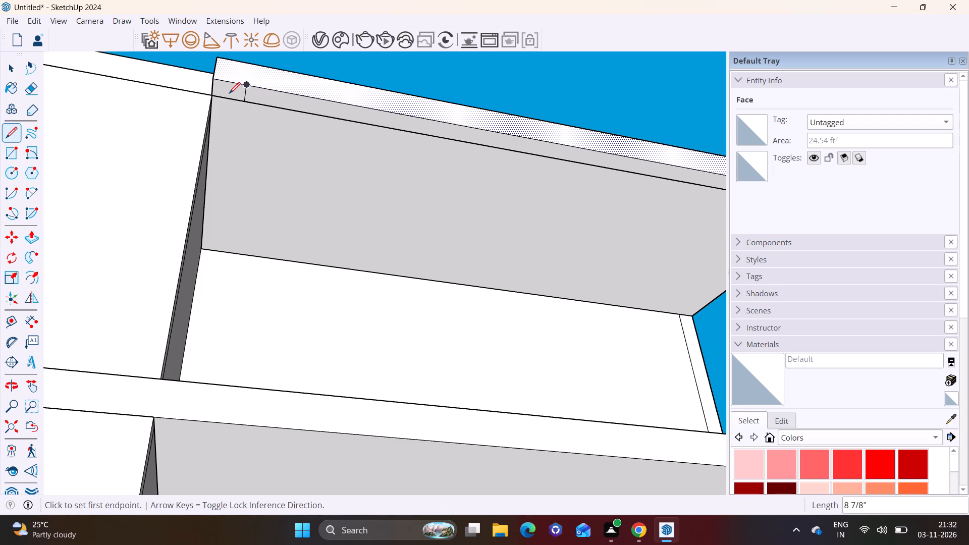
{"action": "key", "text": "space"}
Push/Pull the small underside face down 11' to the bottom of the top-storey floor slab, forming a vertical post.
{"action": "left_click", "coordinate": [229, 93]}
{"action": "left_click", "coordinate": [26, 232]}
{"action": "left_click", "coordinate": [231, 86]}
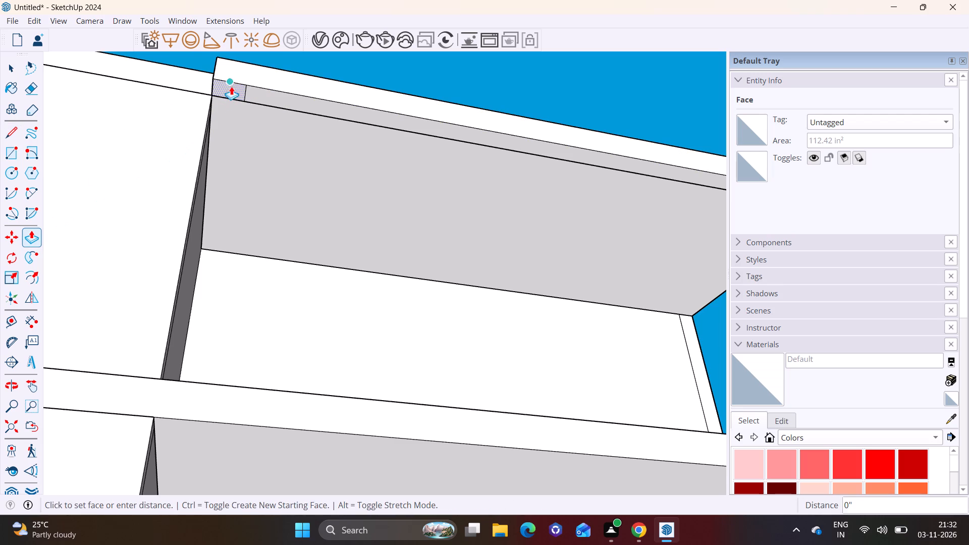
{"action": "left_click_drag", "start_coordinate": [241, 426], "coordinate": [247, 425]}
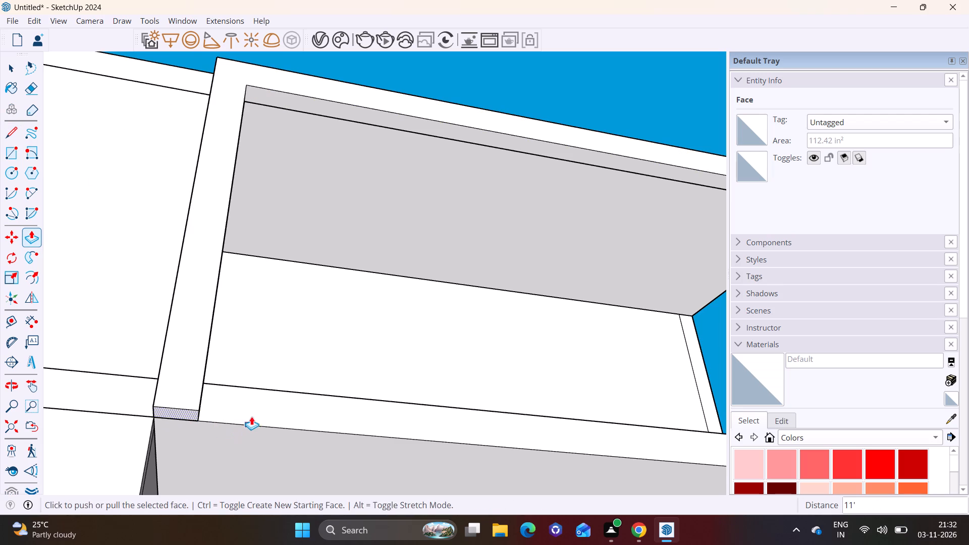
{"action": "middle_click_drag", "start_coordinate": [258, 355], "coordinate": [0, 353]}
Draw an 8 7/8" line across the post's inner side, level with the top of the floor slab.
{"action": "left_click_drag", "start_coordinate": [11, 128], "coordinate": [11, 134]}
{"action": "middle_click_drag", "start_coordinate": [263, 385], "coordinate": [273, 239], "text": "shift"}
{"action": "scroll", "coordinate": [141, 267], "scroll_direction": "up", "scroll_amount": 4}
{"action": "middle_click_drag", "start_coordinate": [245, 319], "coordinate": [247, 437]}
{"action": "scroll", "coordinate": [209, 375], "scroll_direction": "up", "scroll_amount": 2}
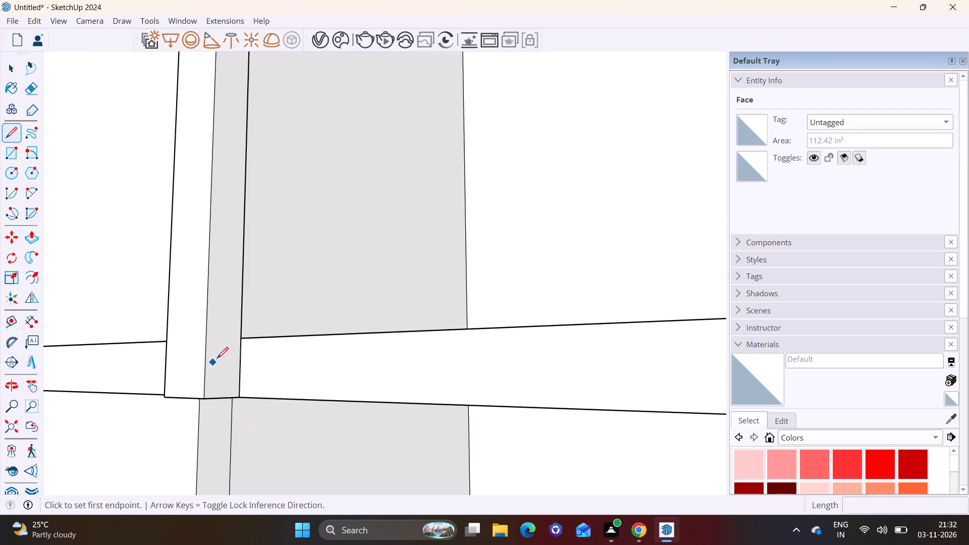
{"action": "left_click", "coordinate": [243, 336]}
{"action": "left_click", "coordinate": [207, 334]}
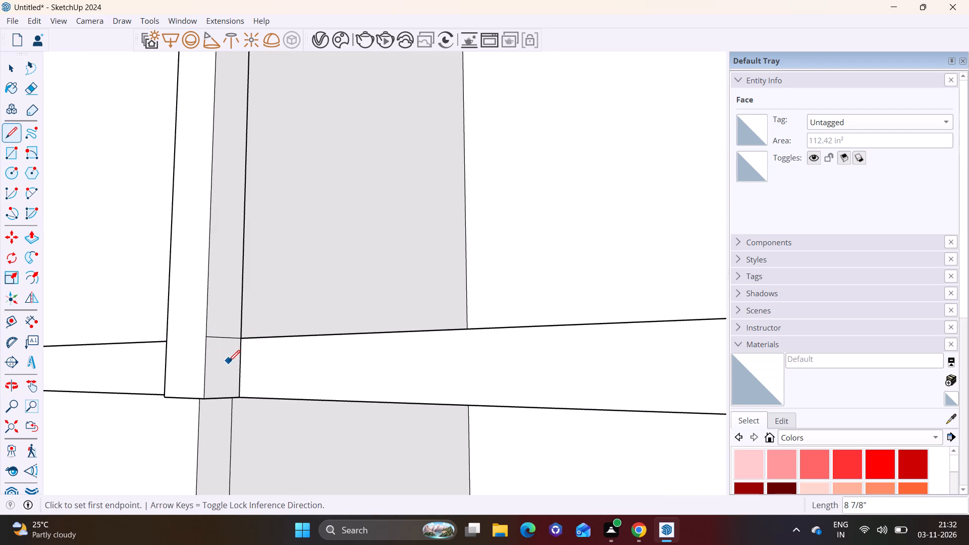
{"action": "key", "text": "space"}
Push/Pull the post's lower inner face along the floor slab to its right end, forming the frame's bottom beam.
{"action": "left_click", "coordinate": [227, 362]}
{"action": "left_click", "coordinate": [27, 235]}
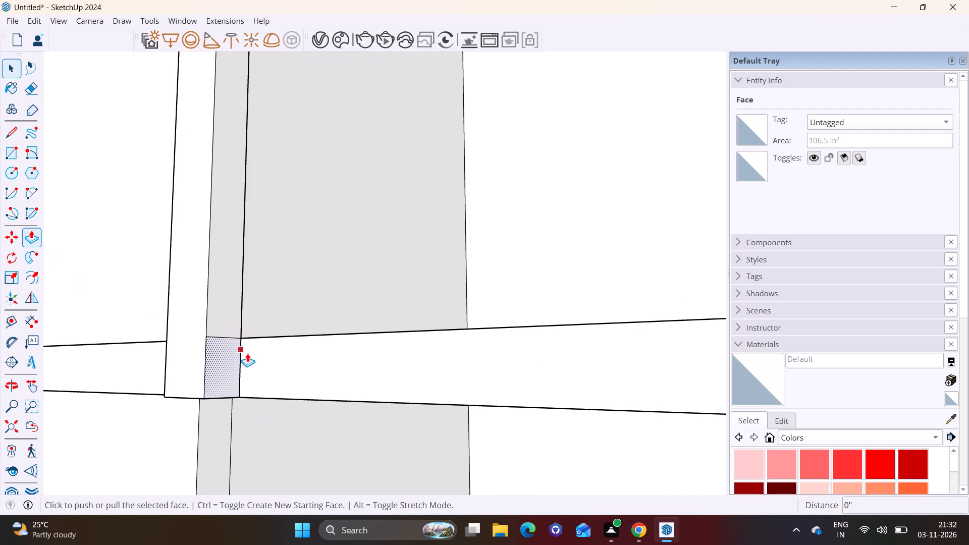
{"action": "left_click", "coordinate": [234, 356]}
{"action": "scroll", "coordinate": [547, 387], "scroll_direction": "down", "scroll_amount": 13}
{"action": "middle_click_drag", "start_coordinate": [553, 379], "coordinate": [227, 302], "text": "shift"}
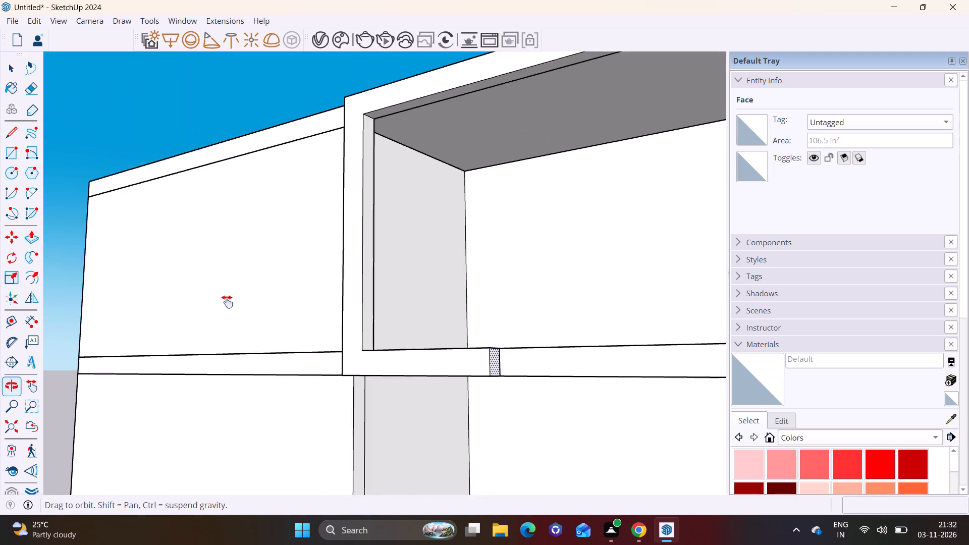
{"action": "middle_click_drag", "start_coordinate": [227, 302], "coordinate": [50, 260], "text": "shift"}
{"action": "left_click", "coordinate": [499, 213]}
Draw an 8 7/8" line across the top of the bottom beam, a short distance from its right end.
{"action": "middle_click_drag", "start_coordinate": [474, 155], "coordinate": [445, 263]}
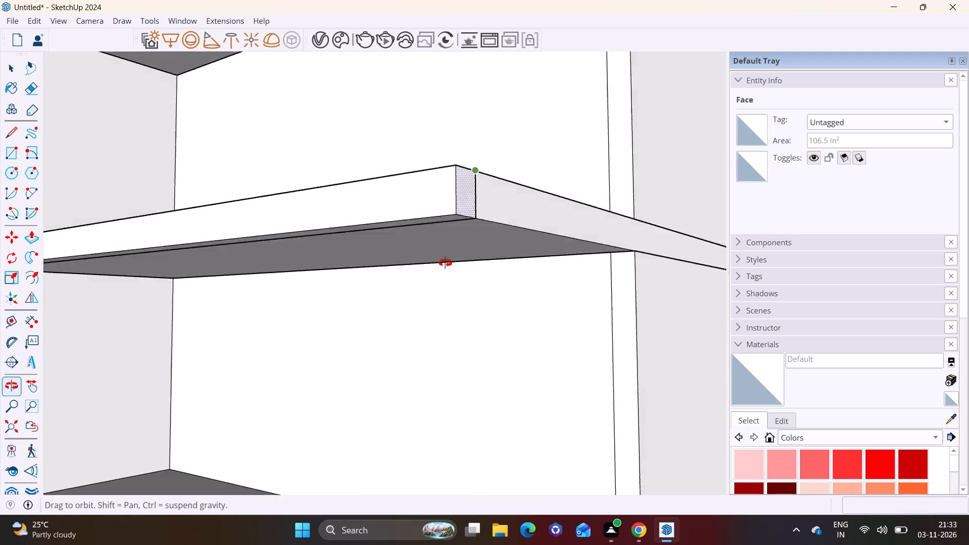
{"action": "middle_click_drag", "start_coordinate": [445, 263], "coordinate": [450, 373]}
{"action": "left_click", "coordinate": [9, 137]}
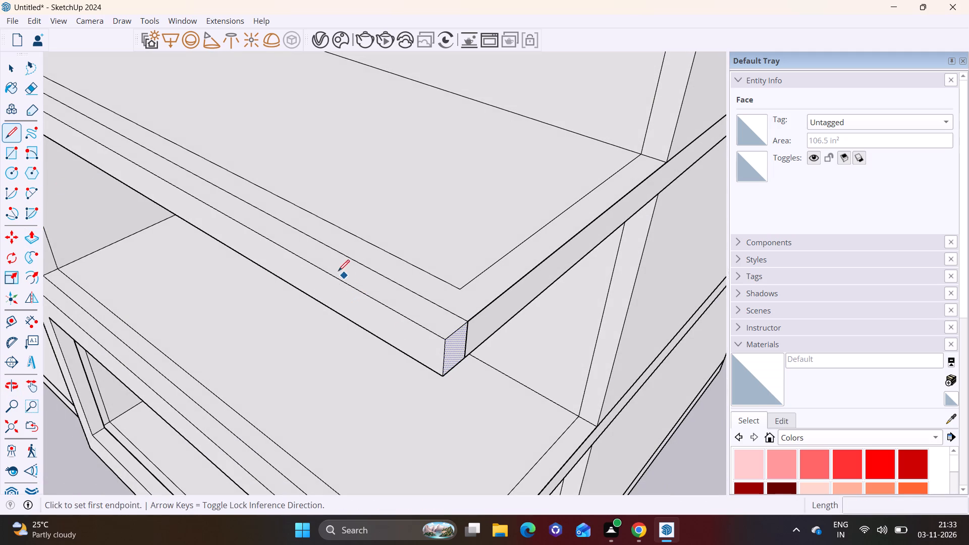
{"action": "left_click", "coordinate": [319, 270]}
{"action": "left_click", "coordinate": [338, 251]}
{"action": "key", "text": "space"}
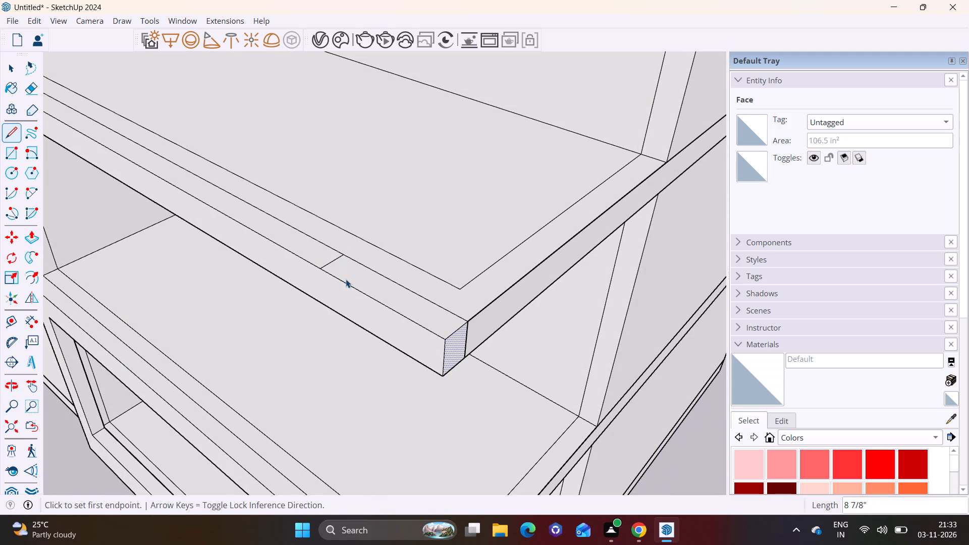
Push/Pull the beam's right-end top face up 10' to the roof slab to close the top-storey frame.
{"action": "left_click", "coordinate": [346, 279]}
{"action": "left_click", "coordinate": [33, 238]}
{"action": "left_click", "coordinate": [371, 278]}
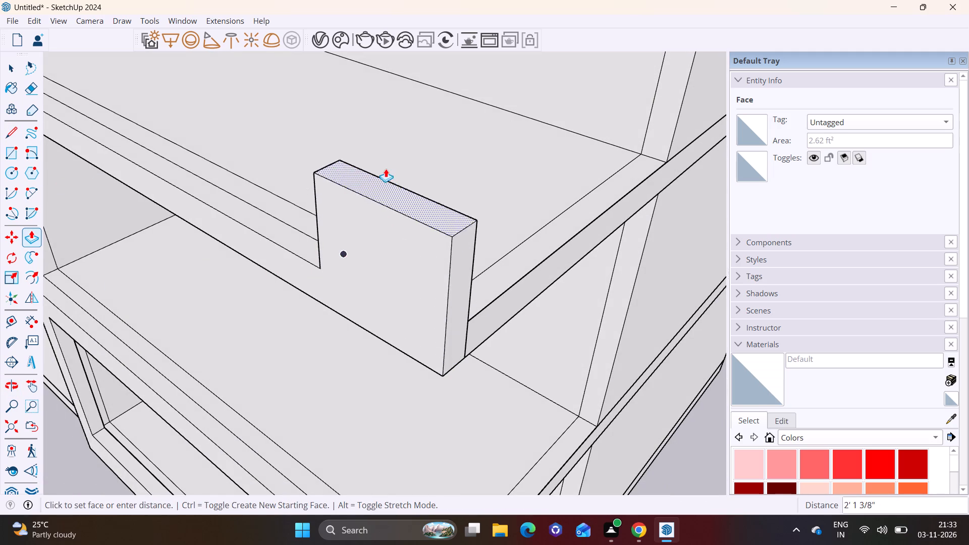
{"action": "scroll", "coordinate": [387, 169], "scroll_direction": "down", "scroll_amount": 8}
{"action": "middle_click_drag", "start_coordinate": [436, 92], "coordinate": [421, 287], "text": "shift"}
{"action": "left_click", "coordinate": [413, 297]}
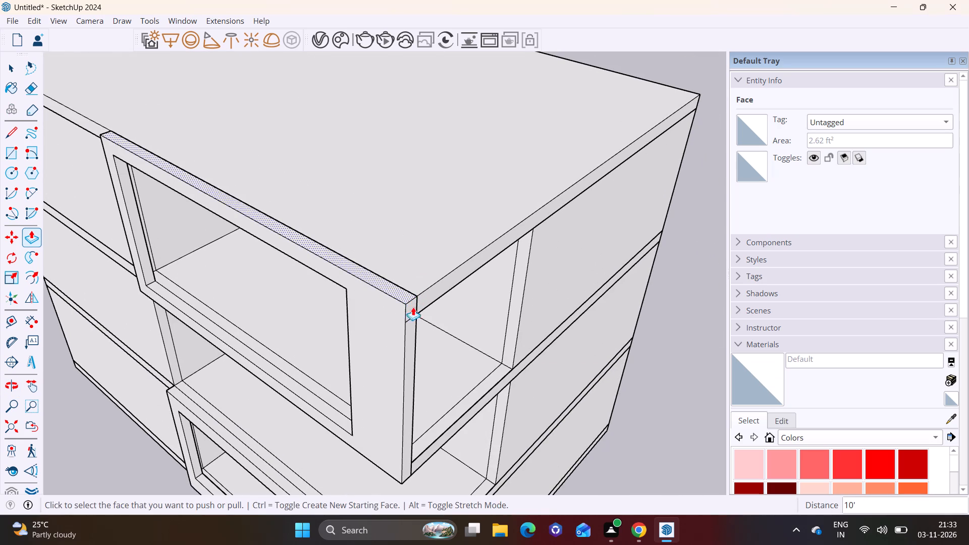
{"action": "key", "text": "space"}
{"action": "left_click", "coordinate": [656, 344]}
Push/Pull the right post's inner face inward to line up with the right side of the bottom-storey frame's opening.
{"action": "middle_click_drag", "start_coordinate": [411, 380], "coordinate": [572, 256]}
{"action": "scroll", "coordinate": [522, 311], "scroll_direction": "down", "scroll_amount": 3}
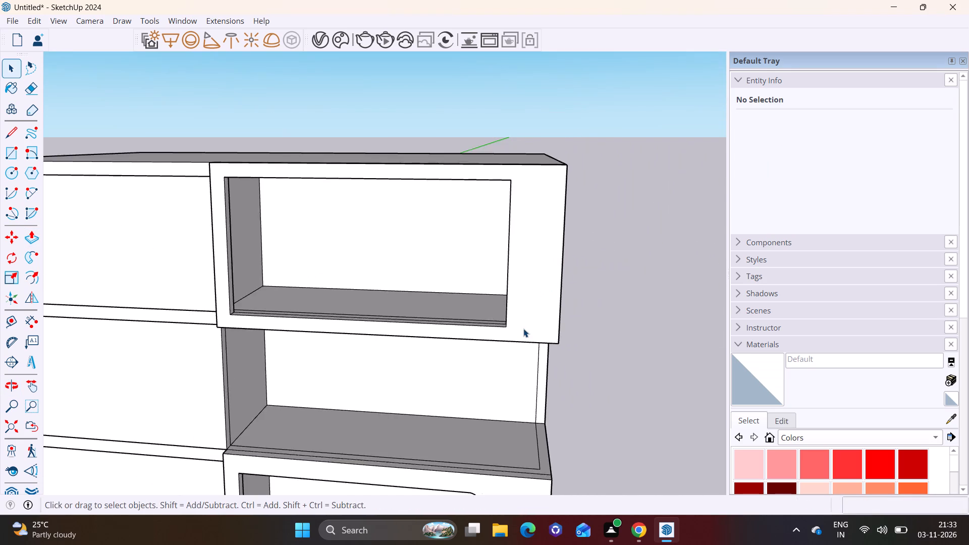
{"action": "scroll", "coordinate": [523, 329], "scroll_direction": "down", "scroll_amount": 2}
{"action": "middle_click_drag", "start_coordinate": [564, 359], "coordinate": [574, 257], "text": "shift"}
{"action": "middle_click_drag", "start_coordinate": [528, 324], "coordinate": [660, 290]}
{"action": "scroll", "coordinate": [525, 252], "scroll_direction": "up", "scroll_amount": 3}
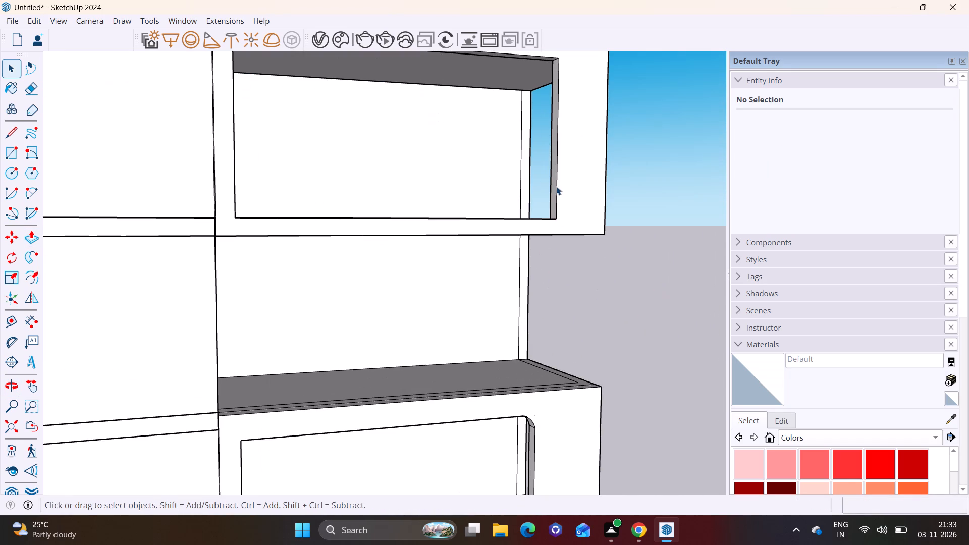
{"action": "left_click", "coordinate": [555, 173]}
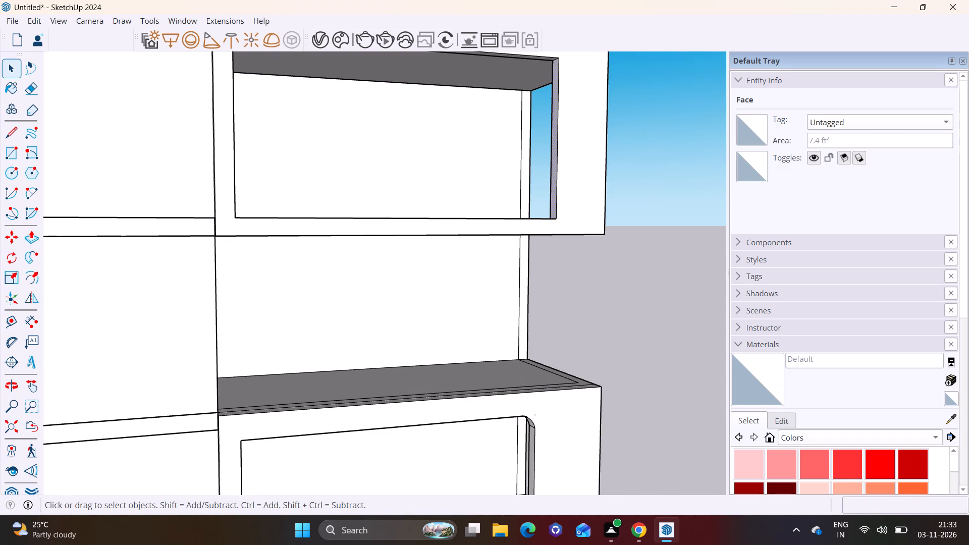
{"action": "left_click", "coordinate": [32, 240]}
{"action": "left_click", "coordinate": [549, 197]}
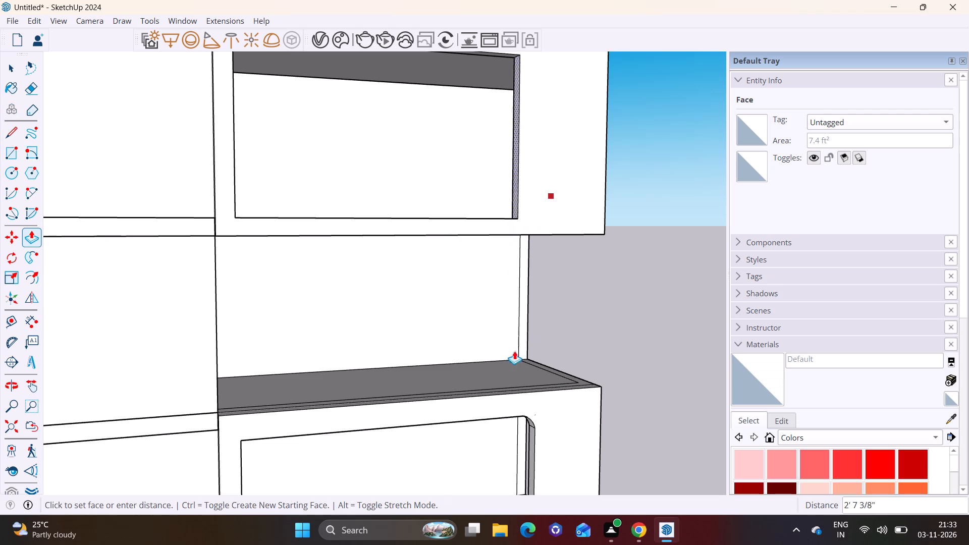
{"action": "left_click", "coordinate": [533, 449]}
{"action": "key", "text": "space"}
Erase the two leftover inset lines on the top-storey floor slab, along its front and its open end.
{"action": "scroll", "coordinate": [612, 399], "scroll_direction": "down", "scroll_amount": 3}
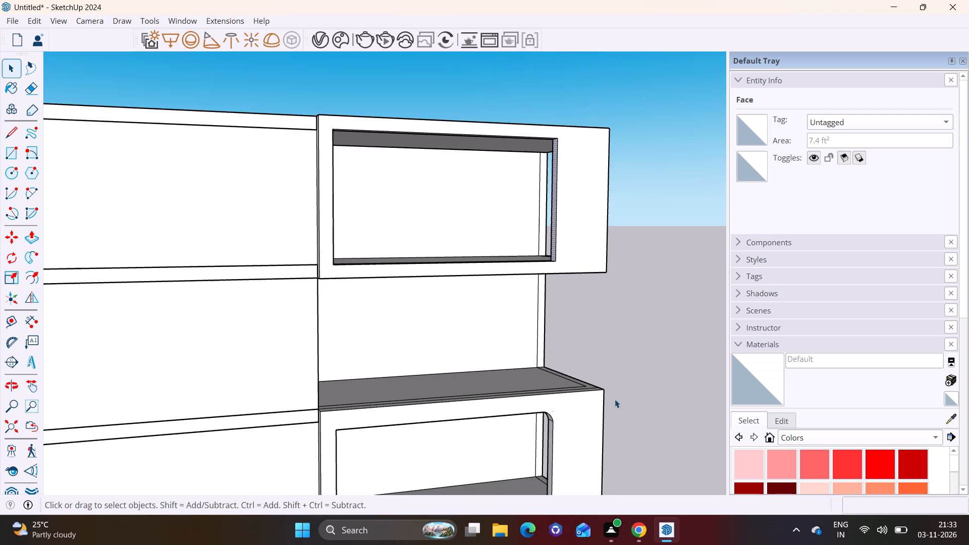
{"action": "middle_click_drag", "start_coordinate": [599, 396], "coordinate": [477, 398]}
{"action": "middle_click_drag", "start_coordinate": [504, 371], "coordinate": [528, 411]}
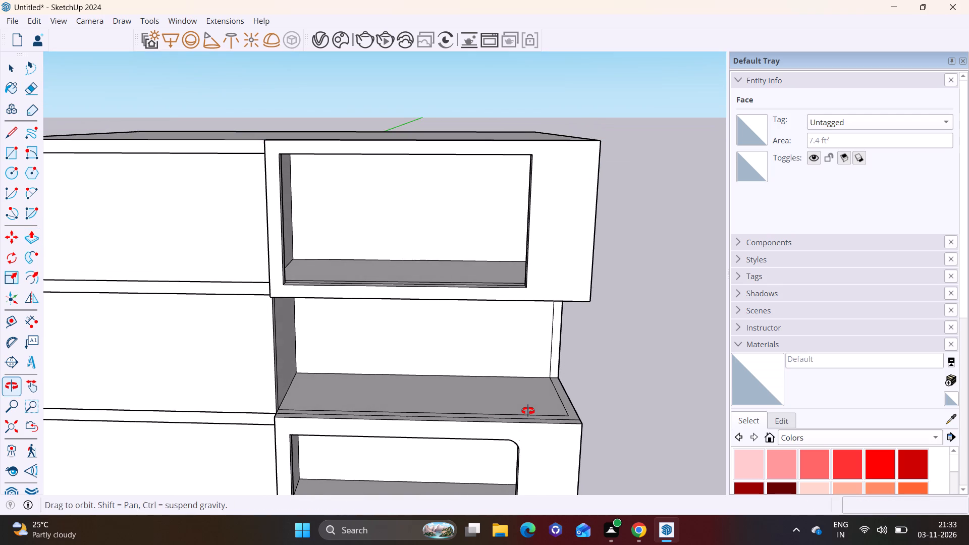
{"action": "middle_click_drag", "start_coordinate": [528, 411], "coordinate": [528, 412]}
{"action": "scroll", "coordinate": [528, 220], "scroll_direction": "up", "scroll_amount": 8}
{"action": "middle_click_drag", "start_coordinate": [536, 345], "coordinate": [211, 406]}
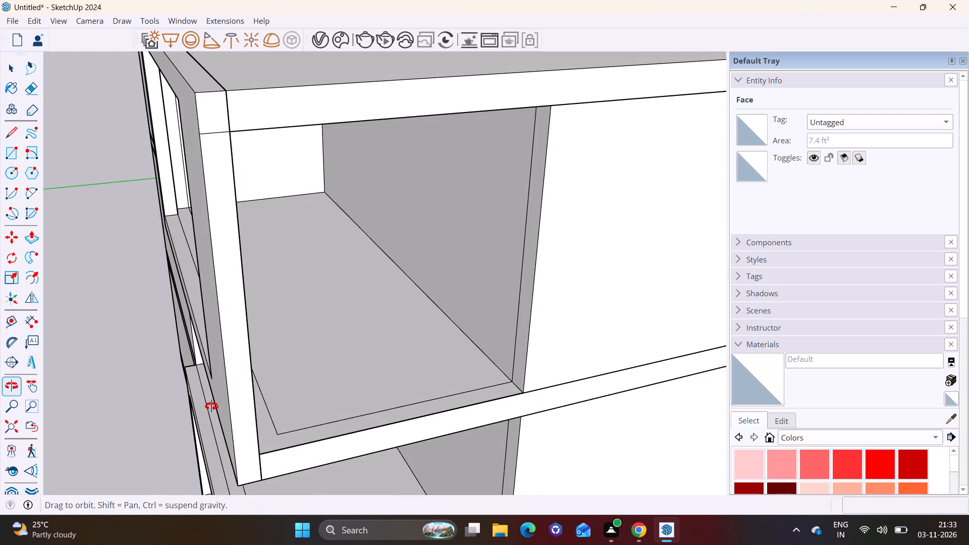
{"action": "middle_click_drag", "start_coordinate": [211, 406], "coordinate": [59, 400]}
{"action": "scroll", "coordinate": [221, 386], "scroll_direction": "up", "scroll_amount": 3}
{"action": "left_click", "coordinate": [163, 323]}
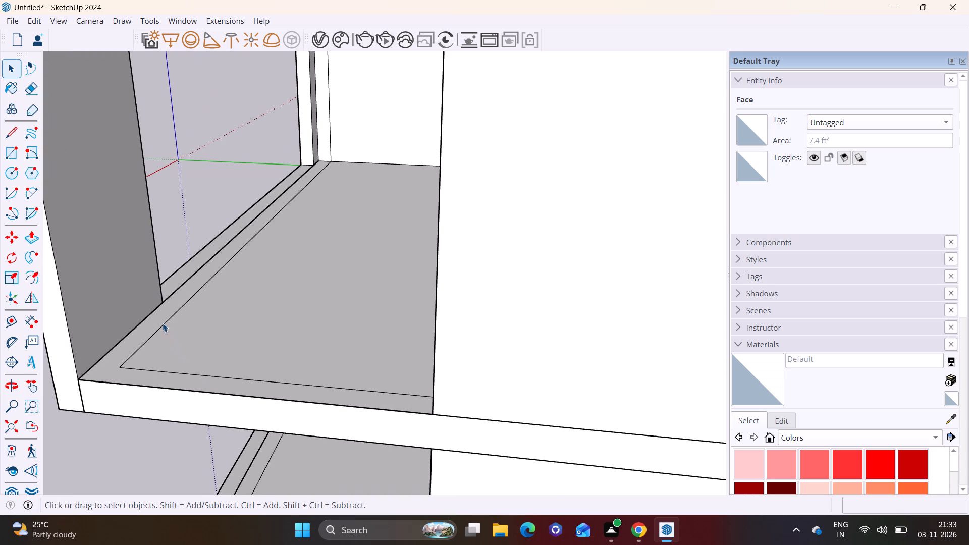
{"action": "right_click", "coordinate": [163, 322]}
{"action": "left_click", "coordinate": [207, 347]}
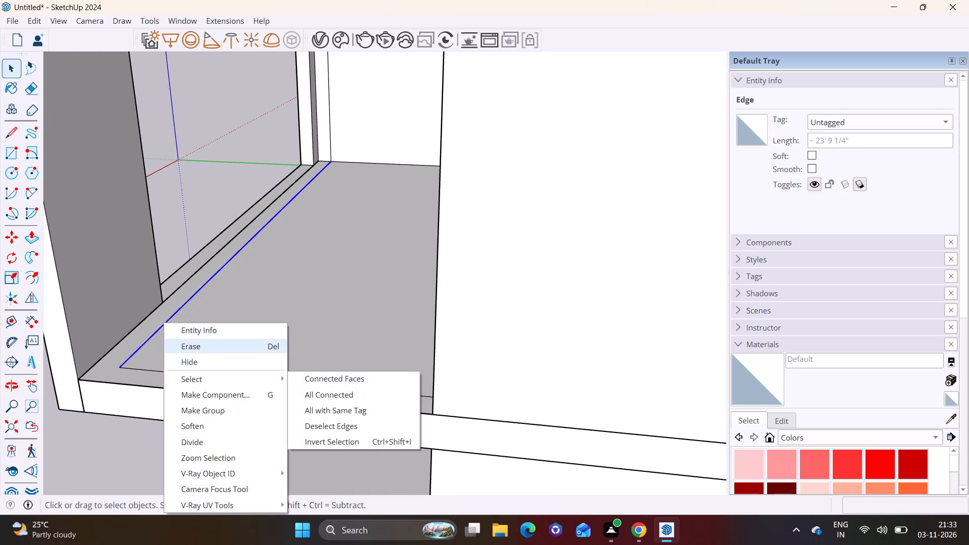
{"action": "left_click", "coordinate": [194, 374]}
{"action": "right_click", "coordinate": [194, 375]}
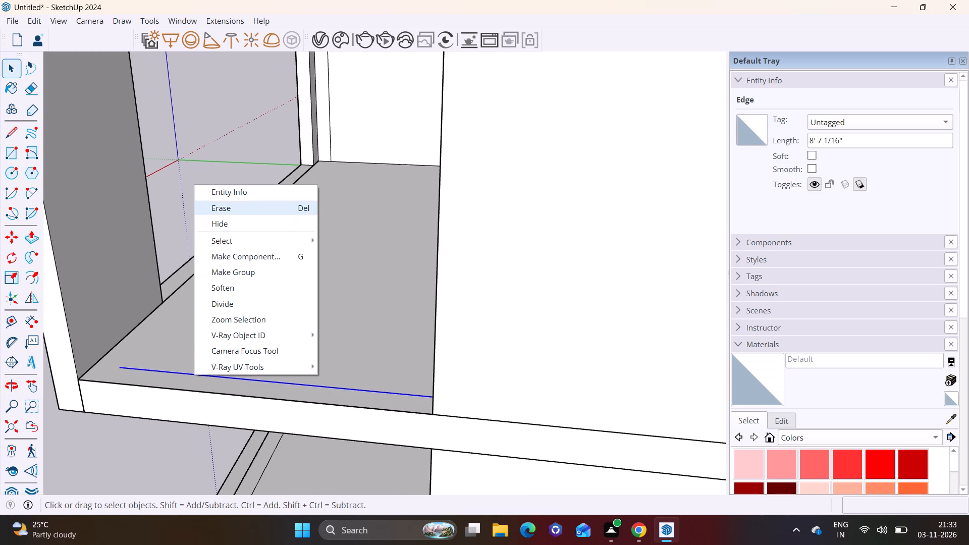
{"action": "left_click", "coordinate": [247, 209]}
Erase the leftover vertical line on the far wall inside the top-storey frame.
{"action": "scroll", "coordinate": [223, 282], "scroll_direction": "down", "scroll_amount": 4}
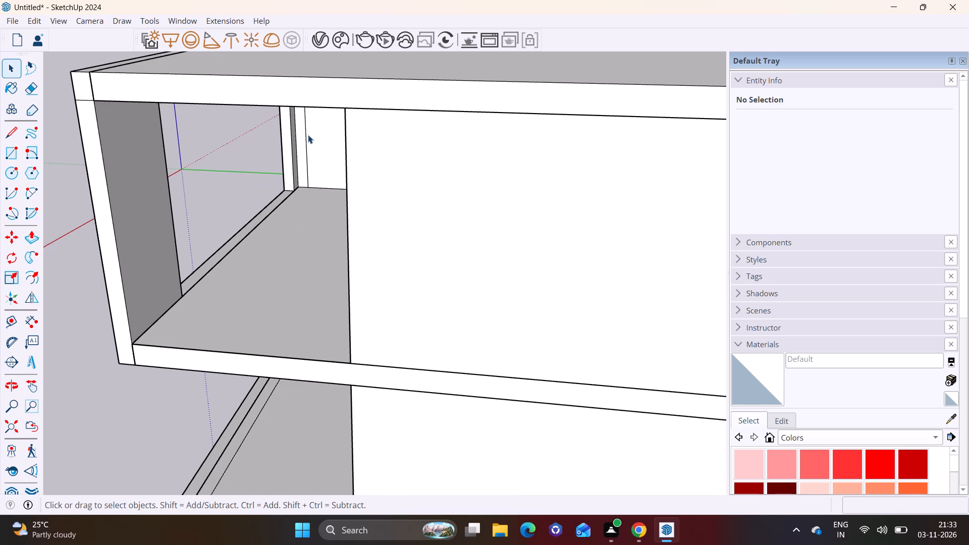
{"action": "left_click", "coordinate": [309, 139]}
{"action": "right_click", "coordinate": [309, 139]}
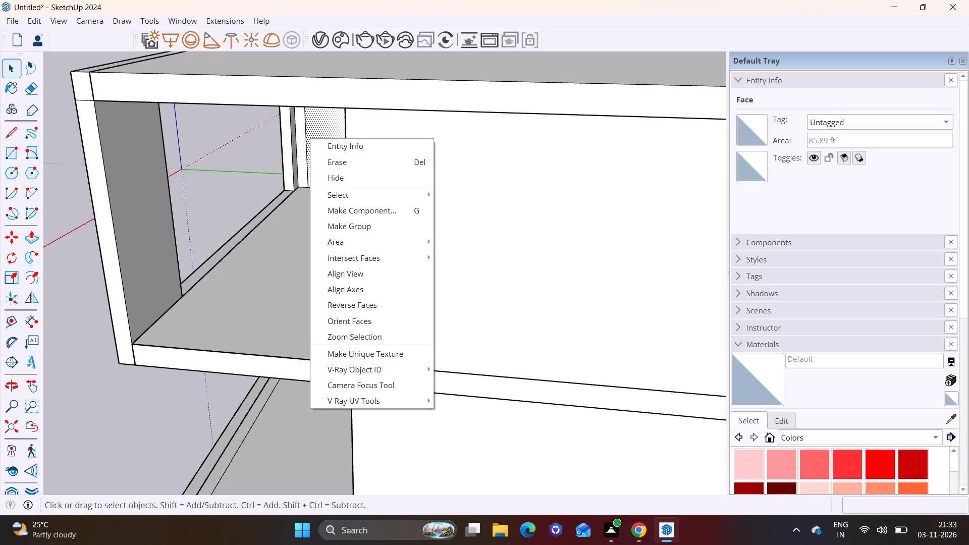
{"action": "left_click", "coordinate": [305, 137]}
{"action": "right_click", "coordinate": [306, 137]}
{"action": "left_click", "coordinate": [329, 165]}
Draw a rounding arc with a chord of about 2' 10" across the upper right corner of the top-storey frame's opening and delete the face filling the opening.
{"action": "scroll", "coordinate": [232, 225], "scroll_direction": "down", "scroll_amount": 4}
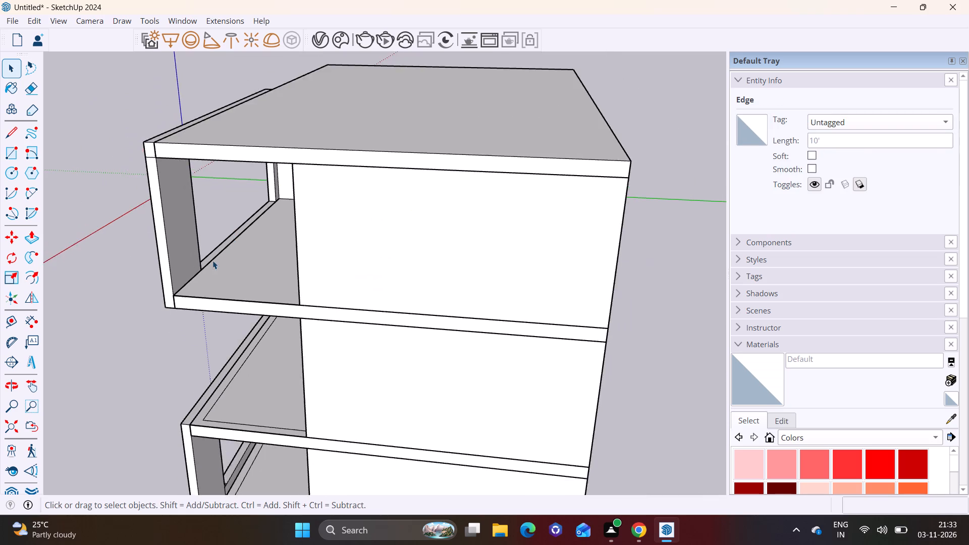
{"action": "scroll", "coordinate": [212, 260], "scroll_direction": "down", "scroll_amount": 2}
{"action": "middle_click_drag", "start_coordinate": [315, 259], "coordinate": [442, 247]}
{"action": "middle_click_drag", "start_coordinate": [312, 333], "coordinate": [357, 244]}
{"action": "scroll", "coordinate": [313, 332], "scroll_direction": "up", "scroll_amount": 3}
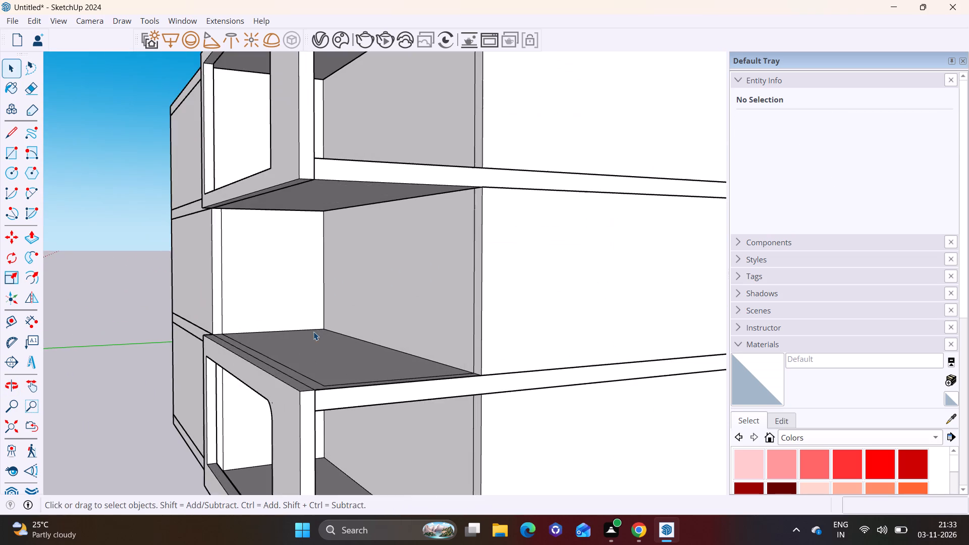
{"action": "middle_click_drag", "start_coordinate": [330, 307], "coordinate": [564, 282]}
{"action": "scroll", "coordinate": [425, 205], "scroll_direction": "down", "scroll_amount": 2}
{"action": "middle_click_drag", "start_coordinate": [421, 204], "coordinate": [385, 323]}
{"action": "middle_click_drag", "start_coordinate": [474, 309], "coordinate": [584, 308]}
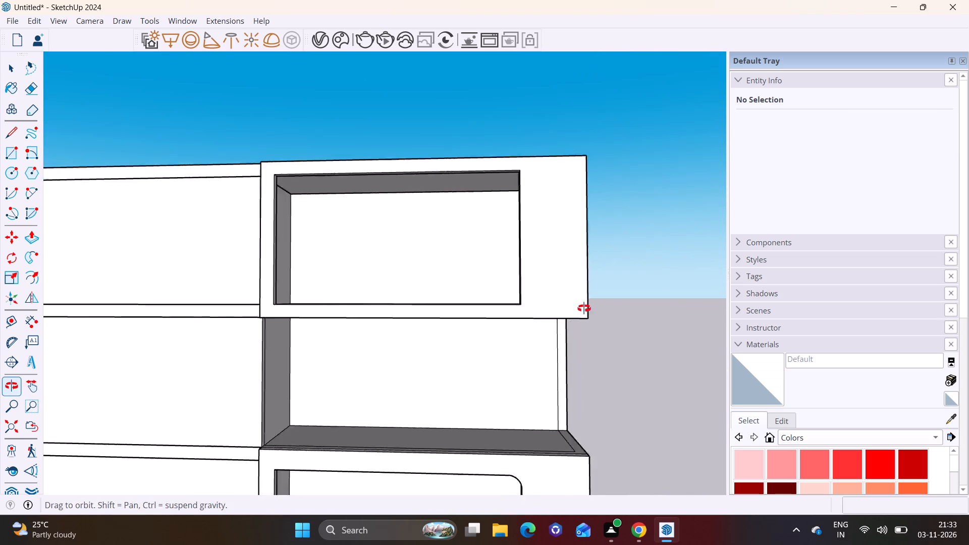
{"action": "middle_click_drag", "start_coordinate": [584, 308], "coordinate": [592, 308]}
{"action": "left_click_drag", "start_coordinate": [30, 194], "coordinate": [47, 194]}
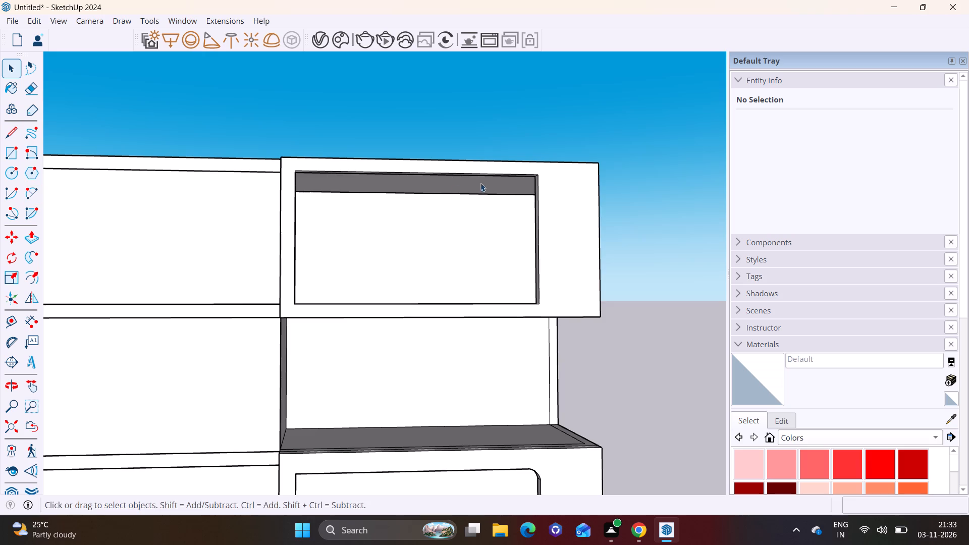
{"action": "middle_click_drag", "start_coordinate": [479, 184], "coordinate": [407, 239]}
{"action": "scroll", "coordinate": [522, 215], "scroll_direction": "up", "scroll_amount": 8}
{"action": "middle_click_drag", "start_coordinate": [497, 198], "coordinate": [352, 219], "text": "shift"}
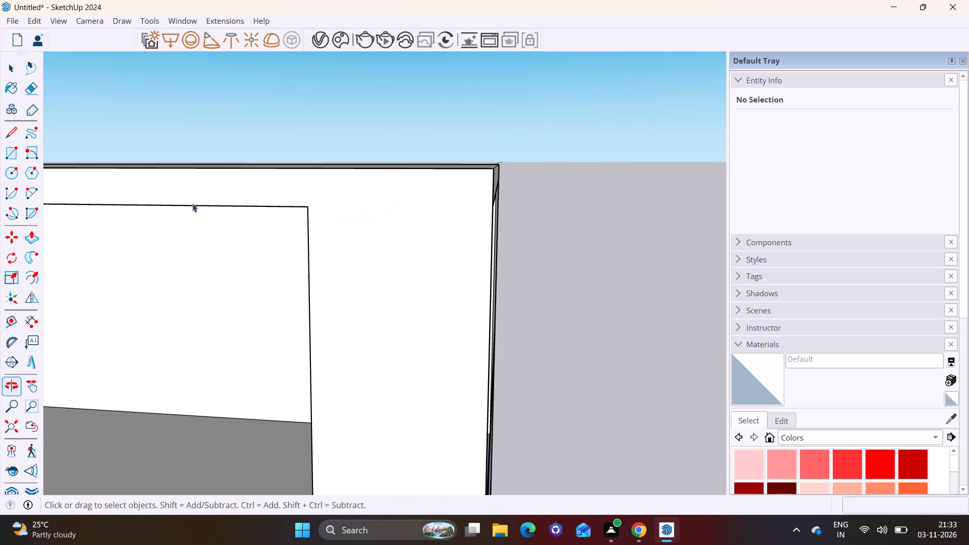
{"action": "left_click", "coordinate": [32, 186]}
{"action": "middle_click_drag", "start_coordinate": [298, 268], "coordinate": [342, 256]}
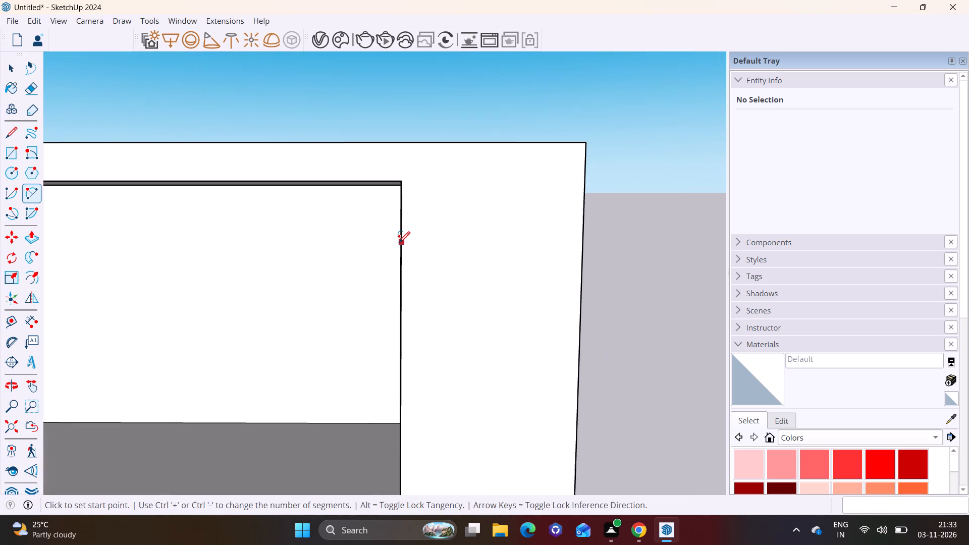
{"action": "left_click", "coordinate": [402, 266]}
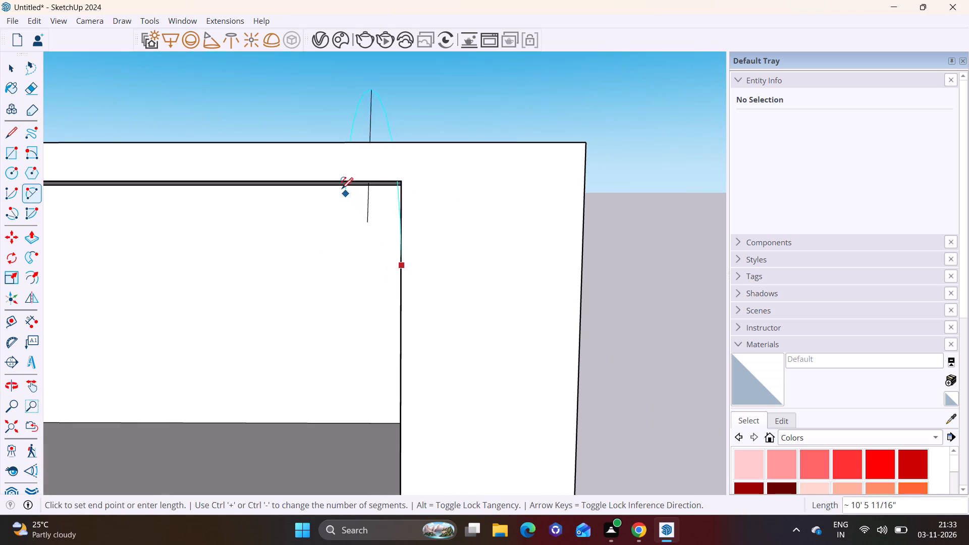
{"action": "double_click", "coordinate": [336, 179]}
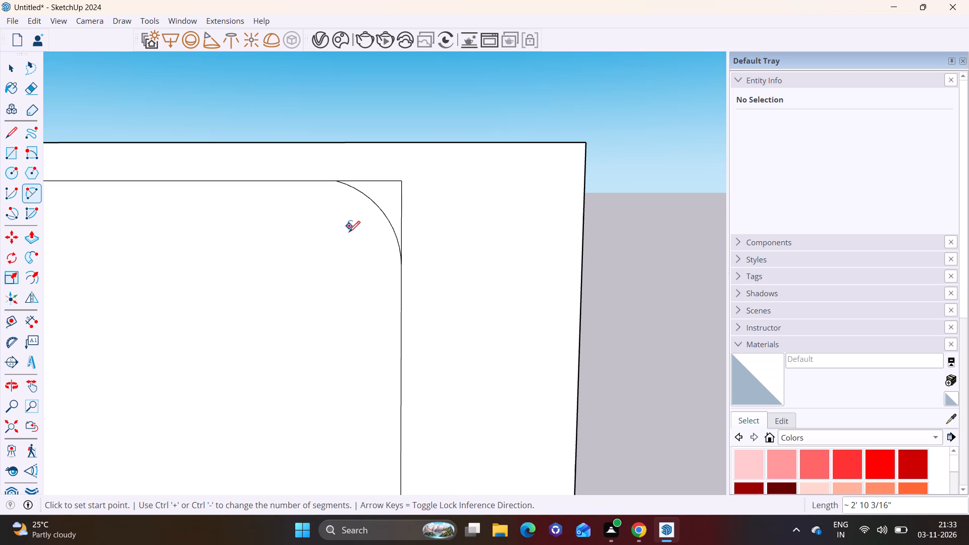
{"action": "key", "text": "space"}
{"action": "left_click", "coordinate": [319, 263]}
{"action": "key", "text": "Delete"}
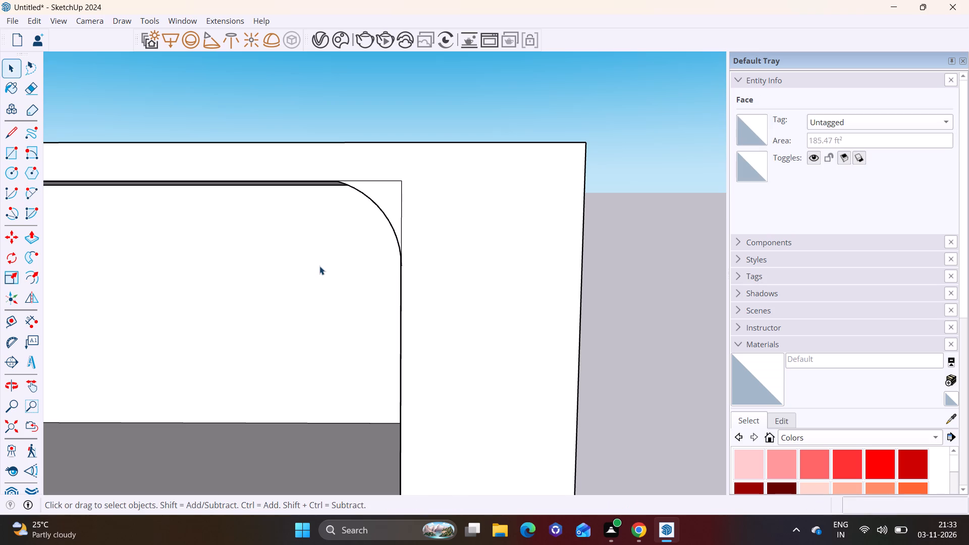
Draw a matching tangent arc across the lower right corner of the top-storey frame's opening and delete the face filling the opening.
{"action": "scroll", "coordinate": [321, 269], "scroll_direction": "down", "scroll_amount": 6}
{"action": "middle_click_drag", "start_coordinate": [328, 275], "coordinate": [356, 223], "text": "shift"}
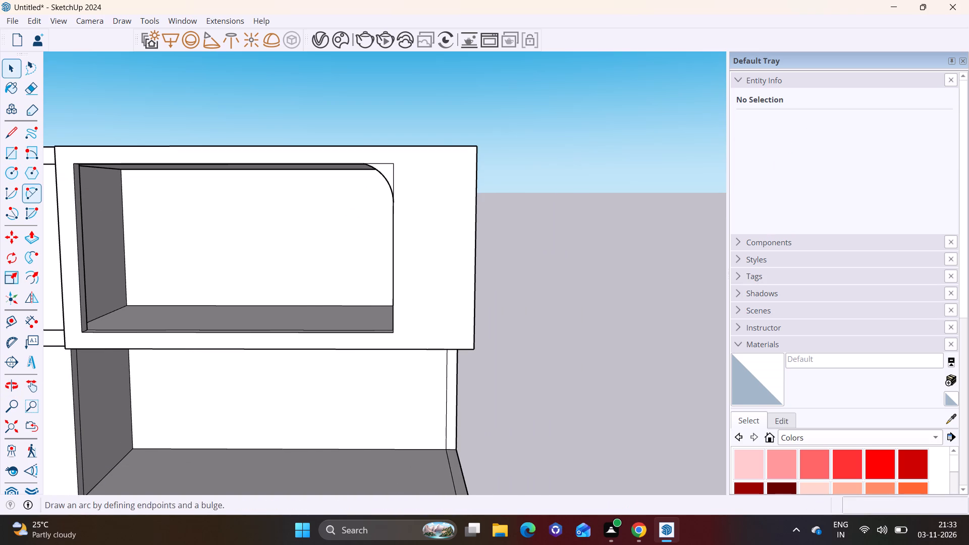
{"action": "left_click", "coordinate": [35, 191]}
{"action": "scroll", "coordinate": [362, 320], "scroll_direction": "up", "scroll_amount": 4}
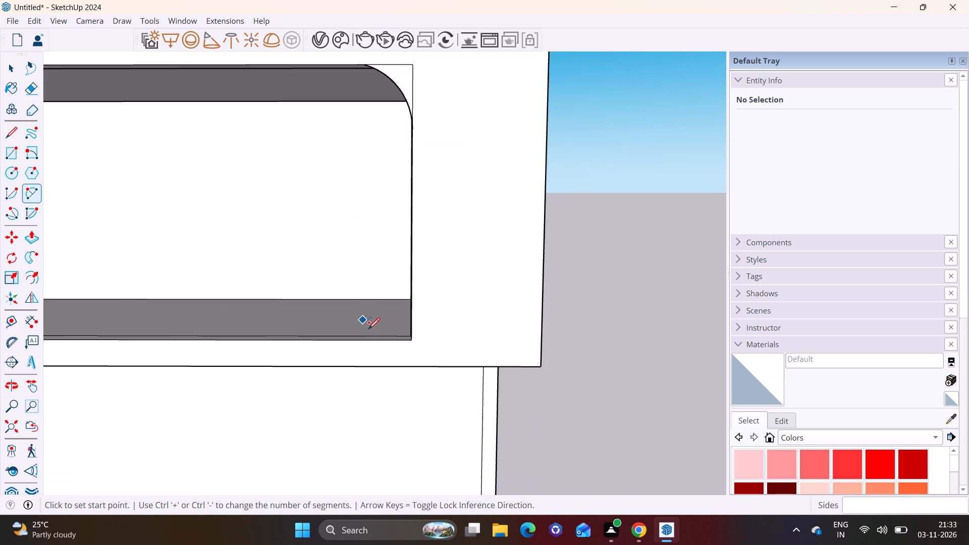
{"action": "scroll", "coordinate": [368, 329], "scroll_direction": "up", "scroll_amount": 10}
{"action": "middle_click_drag", "start_coordinate": [408, 333], "coordinate": [363, 256]}
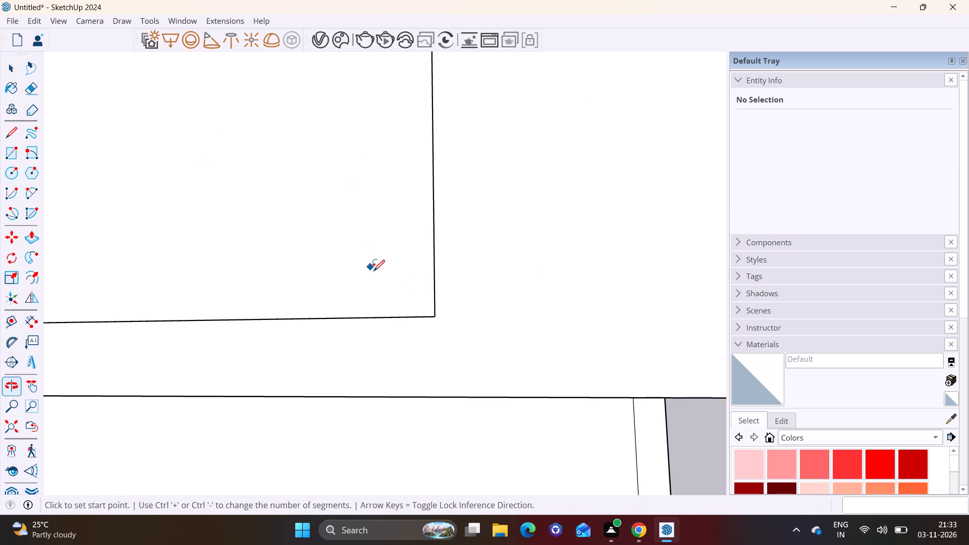
{"action": "middle_click_drag", "start_coordinate": [391, 278], "coordinate": [421, 281]}
{"action": "left_click", "coordinate": [456, 334]}
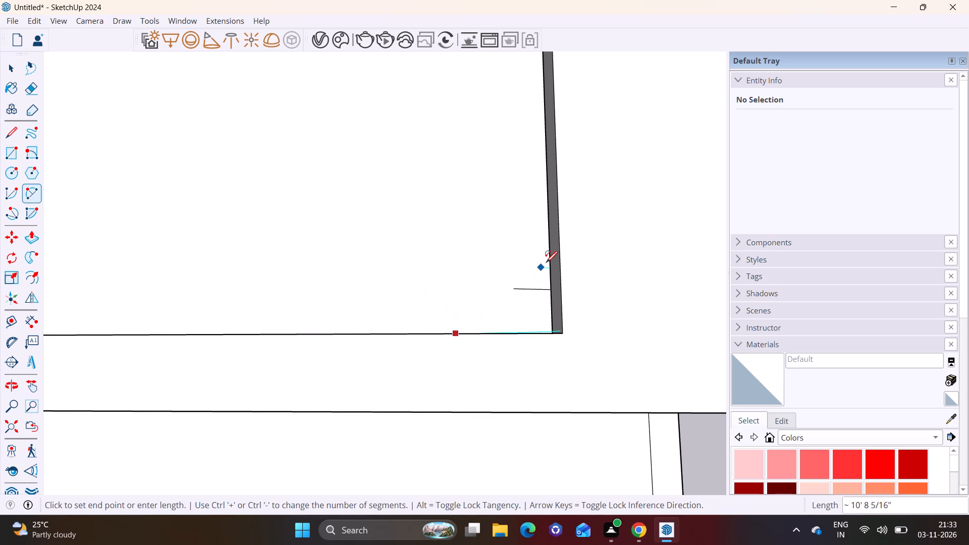
{"action": "double_click", "coordinate": [559, 244]}
{"action": "key", "text": "space"}
{"action": "left_click", "coordinate": [474, 269]}
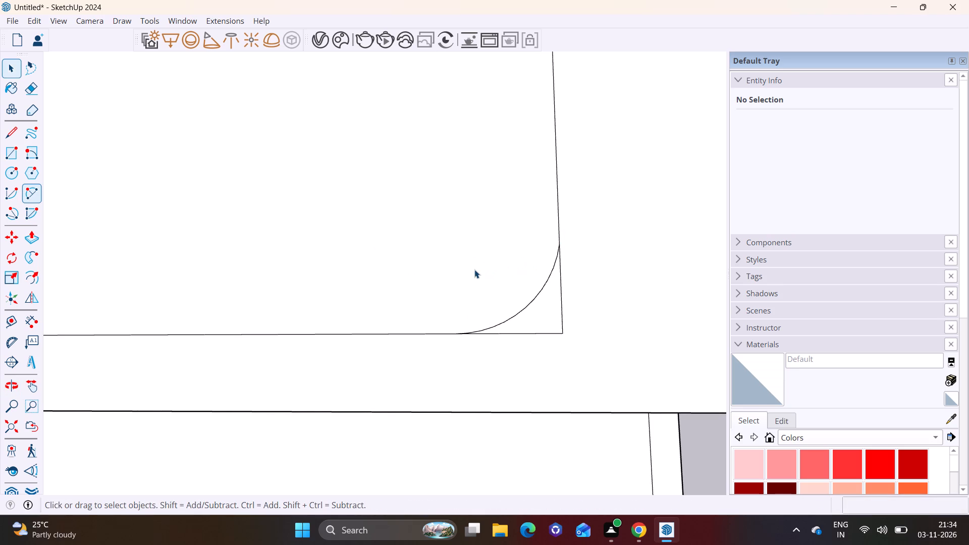
{"action": "key", "text": "Delete"}
Push/Pull the curved corner face at the lower right of the top-storey opening 9 3/16" to the frame's inner edge.
{"action": "scroll", "coordinate": [423, 287], "scroll_direction": "down", "scroll_amount": 9}
{"action": "middle_click_drag", "start_coordinate": [415, 245], "coordinate": [531, 289]}
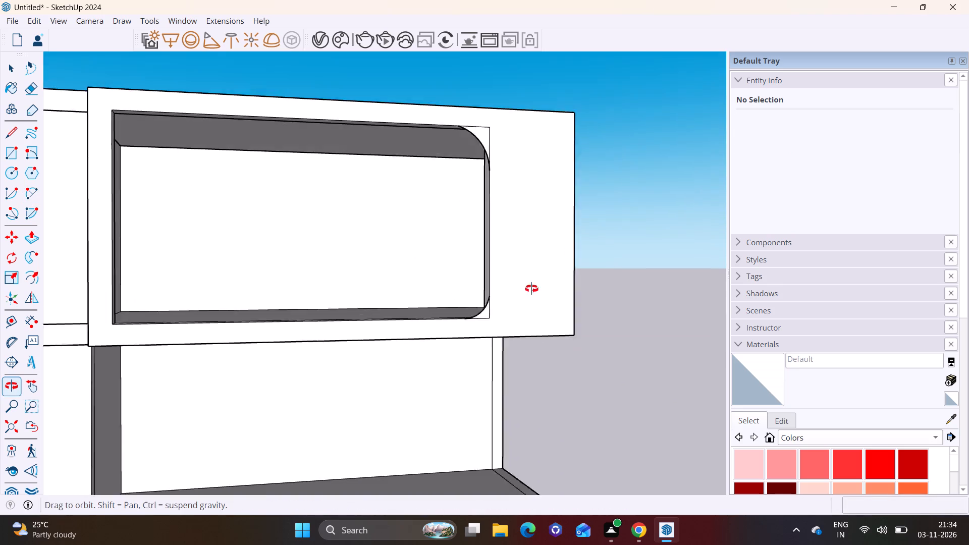
{"action": "middle_click_drag", "start_coordinate": [531, 289], "coordinate": [661, 281]}
{"action": "middle_click_drag", "start_coordinate": [417, 209], "coordinate": [468, 246]}
{"action": "scroll", "coordinate": [412, 287], "scroll_direction": "up", "scroll_amount": 8}
{"action": "scroll", "coordinate": [495, 313], "scroll_direction": "down", "scroll_amount": 3}
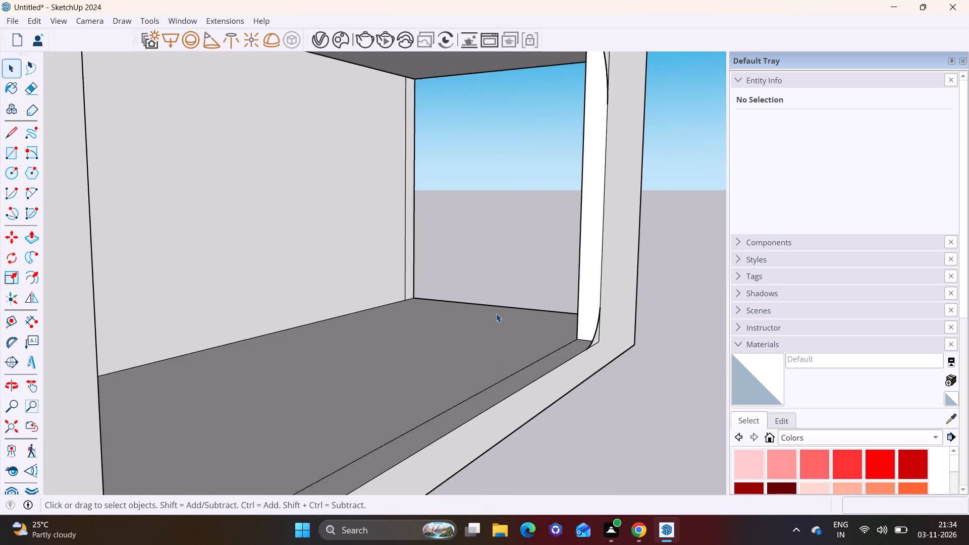
{"action": "middle_click_drag", "start_coordinate": [489, 313], "coordinate": [271, 257], "text": "shift"}
{"action": "middle_click_drag", "start_coordinate": [279, 262], "coordinate": [423, 281]}
{"action": "scroll", "coordinate": [279, 262], "scroll_direction": "up", "scroll_amount": 1}
{"action": "scroll", "coordinate": [359, 292], "scroll_direction": "up", "scroll_amount": 7}
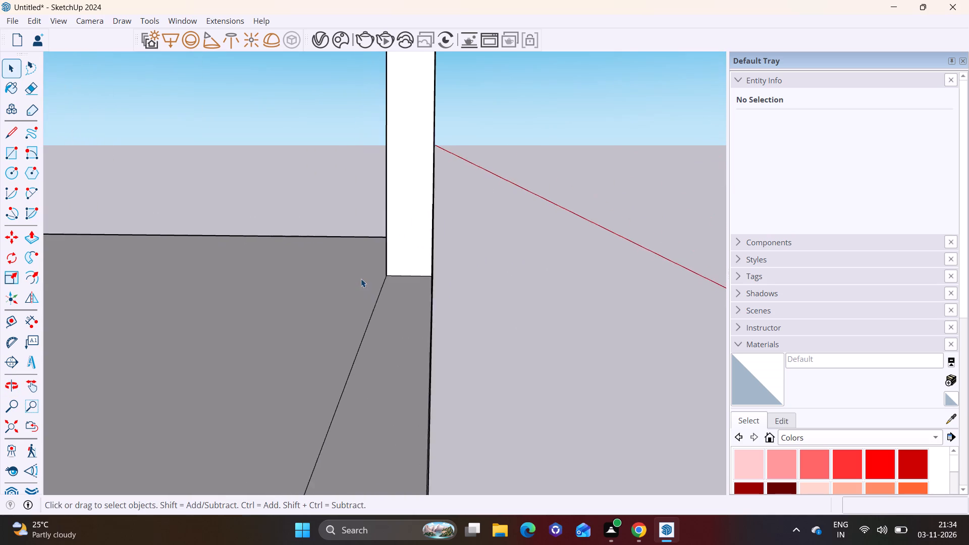
{"action": "scroll", "coordinate": [361, 279], "scroll_direction": "up", "scroll_amount": 1}
{"action": "middle_click_drag", "start_coordinate": [407, 285], "coordinate": [448, 284]}
{"action": "scroll", "coordinate": [437, 276], "scroll_direction": "up", "scroll_amount": 8}
{"action": "left_click", "coordinate": [465, 254]}
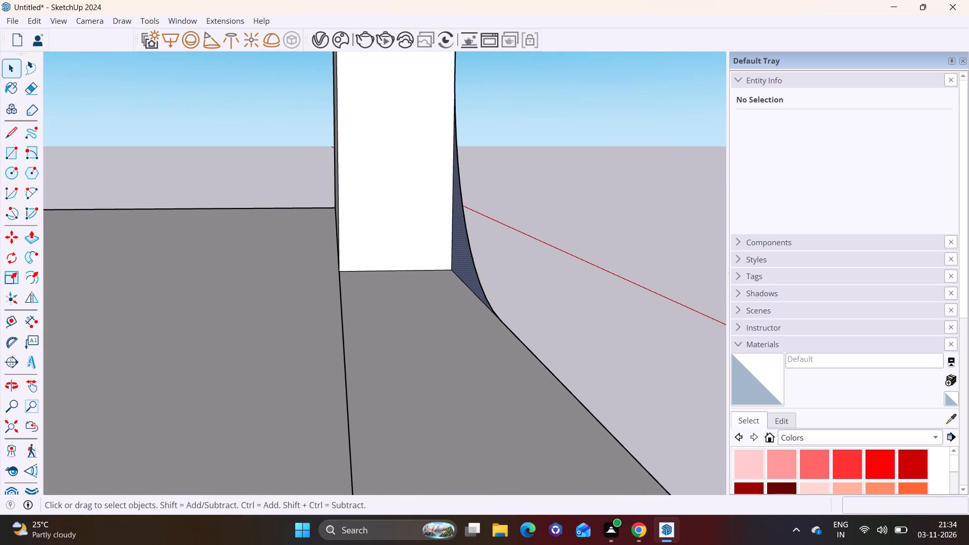
{"action": "left_click", "coordinate": [32, 234]}
{"action": "left_click", "coordinate": [463, 256]}
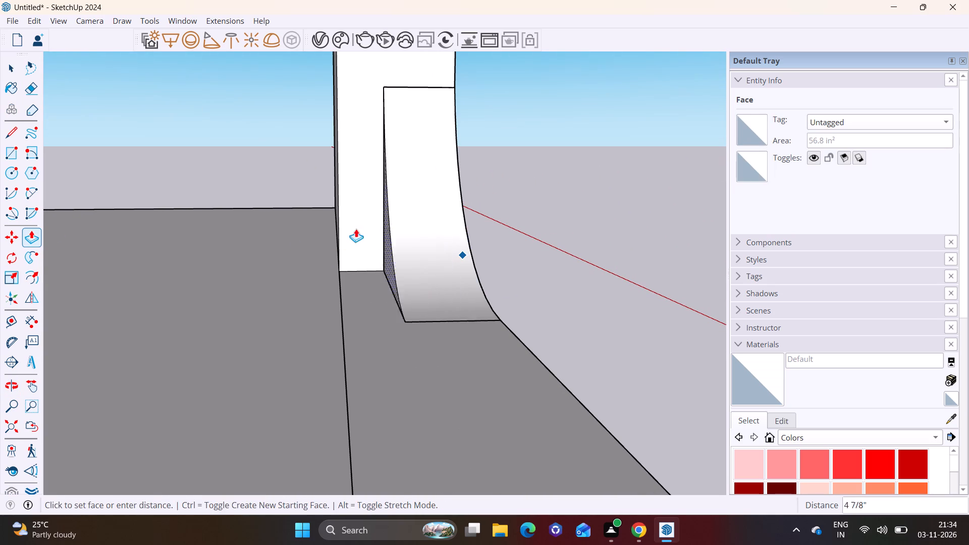
{"action": "left_click", "coordinate": [335, 181]}
Push/Pull the corner face at the upper right of the top-storey frame's opening to the frame's inner edge.
{"action": "scroll", "coordinate": [380, 277], "scroll_direction": "down", "scroll_amount": 3}
{"action": "middle_click_drag", "start_coordinate": [436, 305], "coordinate": [329, 307]}
{"action": "scroll", "coordinate": [345, 292], "scroll_direction": "down", "scroll_amount": 4}
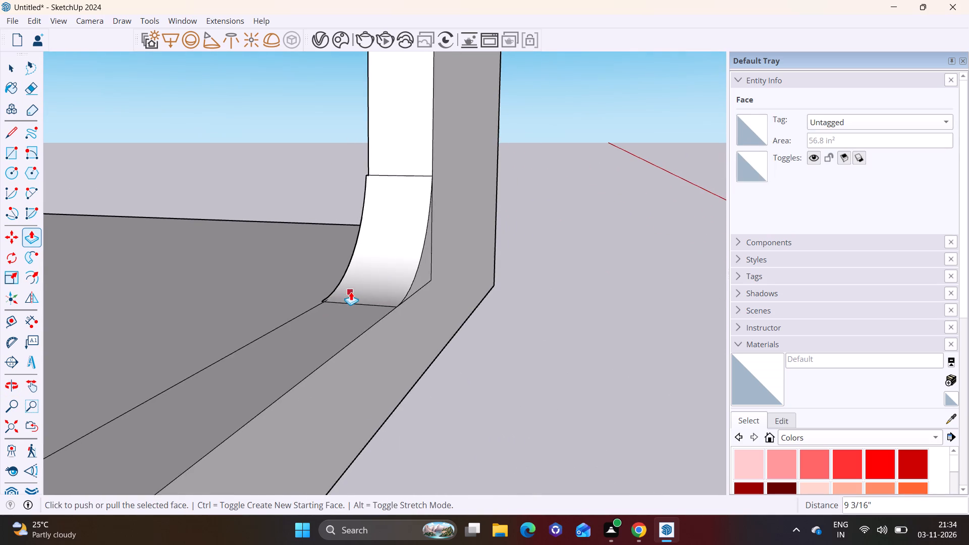
{"action": "scroll", "coordinate": [352, 291], "scroll_direction": "down", "scroll_amount": 3}
{"action": "middle_click_drag", "start_coordinate": [354, 268], "coordinate": [322, 438], "text": "shift"}
{"action": "scroll", "coordinate": [340, 336], "scroll_direction": "down", "scroll_amount": 14}
{"action": "middle_click_drag", "start_coordinate": [325, 350], "coordinate": [303, 366], "text": "shift"}
{"action": "scroll", "coordinate": [292, 355], "scroll_direction": "up", "scroll_amount": 1}
{"action": "middle_click_drag", "start_coordinate": [292, 354], "coordinate": [6, 361]}
{"action": "middle_click_drag", "start_coordinate": [339, 305], "coordinate": [16, 327]}
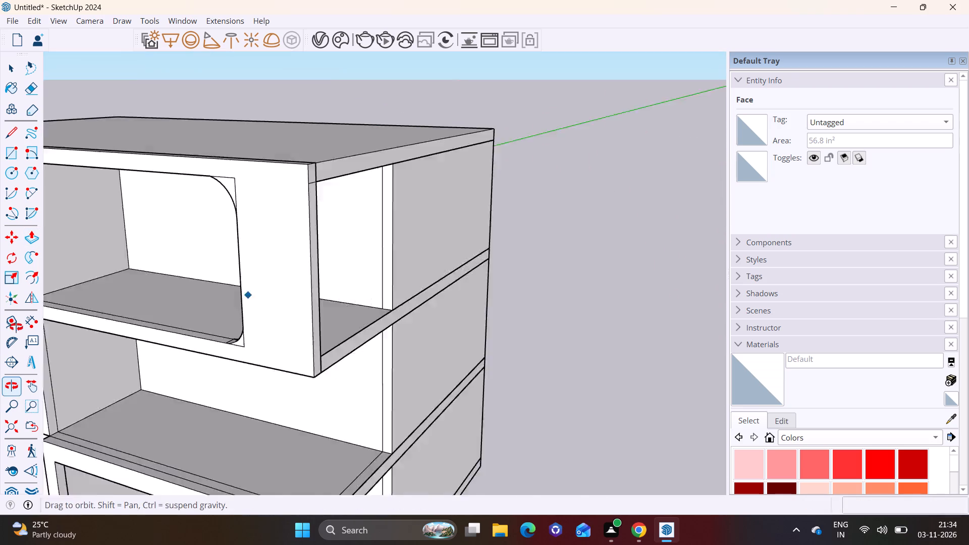
{"action": "middle_click_drag", "start_coordinate": [16, 327], "coordinate": [0, 324]}
{"action": "middle_click_drag", "start_coordinate": [289, 256], "coordinate": [145, 244]}
{"action": "scroll", "coordinate": [178, 117], "scroll_direction": "up", "scroll_amount": 7}
{"action": "middle_click_drag", "start_coordinate": [187, 193], "coordinate": [85, 149]}
{"action": "scroll", "coordinate": [141, 193], "scroll_direction": "up", "scroll_amount": 11}
{"action": "scroll", "coordinate": [182, 203], "scroll_direction": "down", "scroll_amount": 4}
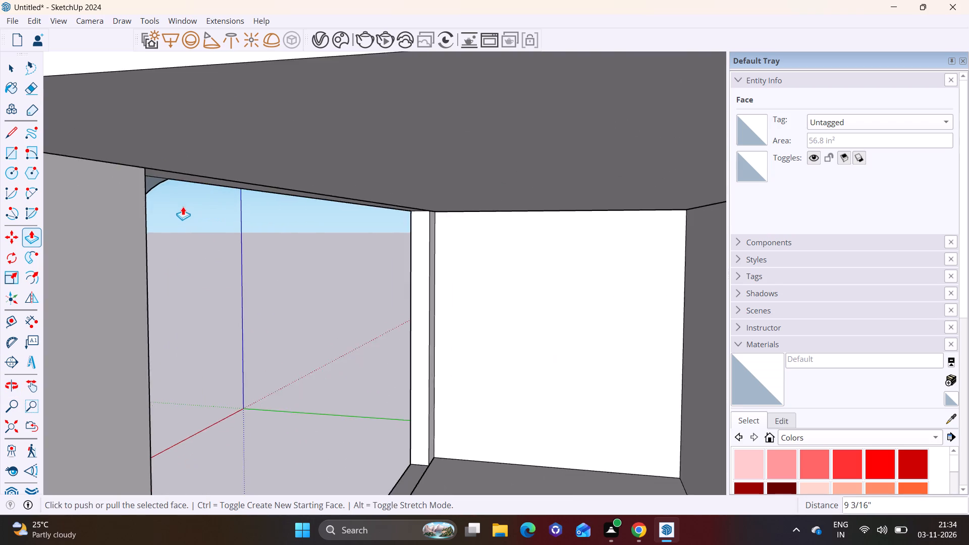
{"action": "middle_click_drag", "start_coordinate": [183, 206], "coordinate": [144, 216]}
{"action": "middle_click_drag", "start_coordinate": [149, 181], "coordinate": [158, 153]}
{"action": "middle_click_drag", "start_coordinate": [133, 224], "coordinate": [284, 140], "text": "shift"}
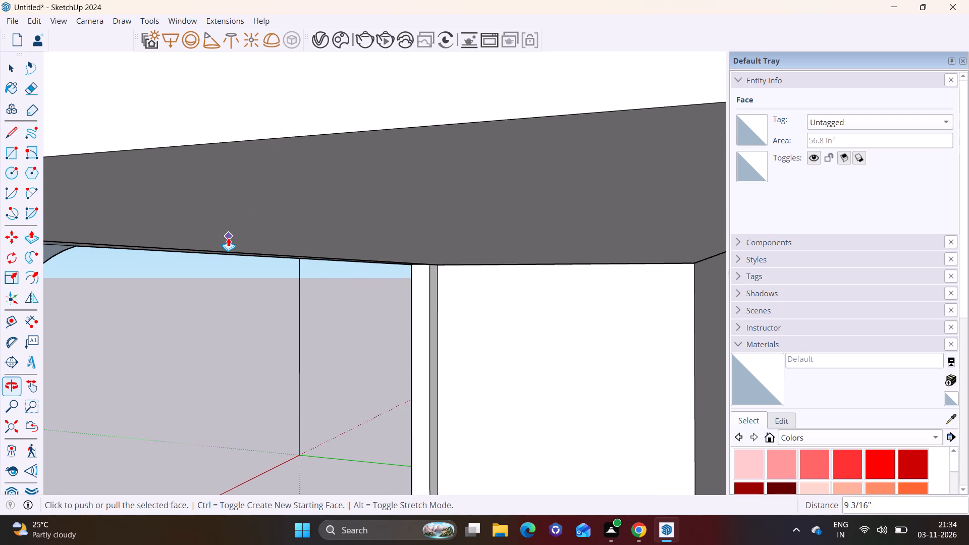
{"action": "scroll", "coordinate": [228, 241], "scroll_direction": "down", "scroll_amount": 2}
{"action": "middle_click_drag", "start_coordinate": [216, 251], "coordinate": [126, 248]}
{"action": "scroll", "coordinate": [99, 253], "scroll_direction": "down", "scroll_amount": 14}
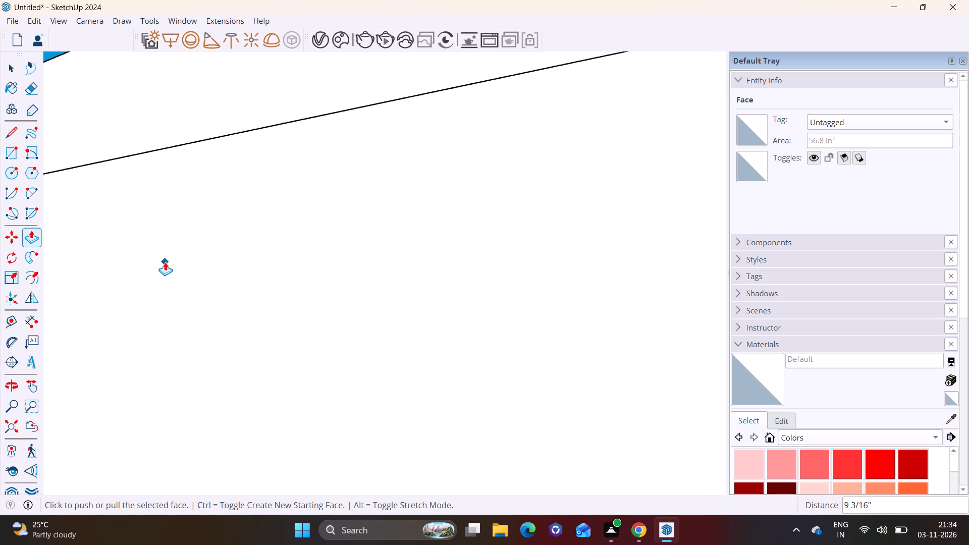
{"action": "scroll", "coordinate": [165, 262], "scroll_direction": "down", "scroll_amount": 14}
{"action": "middle_click_drag", "start_coordinate": [193, 283], "coordinate": [408, 217], "text": "shift"}
{"action": "scroll", "coordinate": [268, 234], "scroll_direction": "up", "scroll_amount": 4}
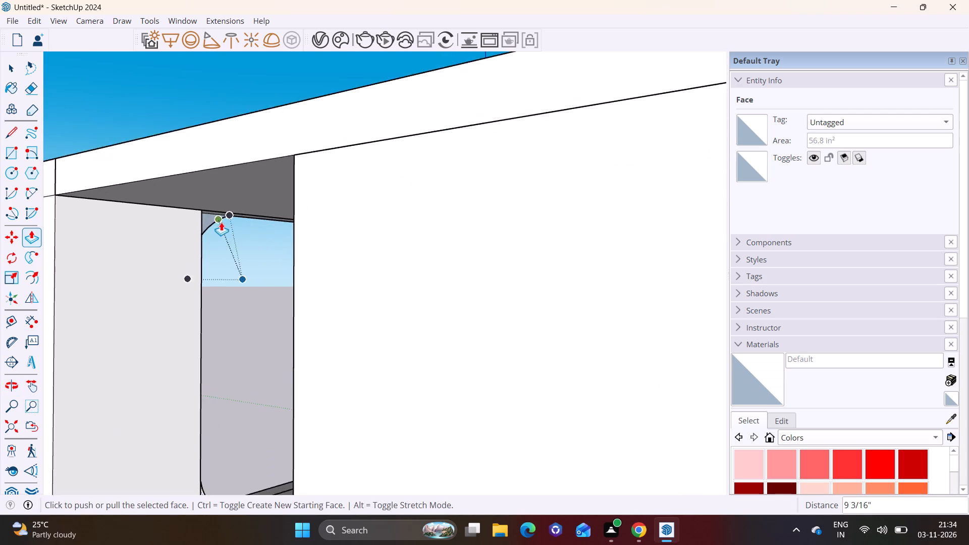
{"action": "scroll", "coordinate": [221, 222], "scroll_direction": "up", "scroll_amount": 6}
{"action": "left_click", "coordinate": [194, 211]}
{"action": "key", "text": "space"}
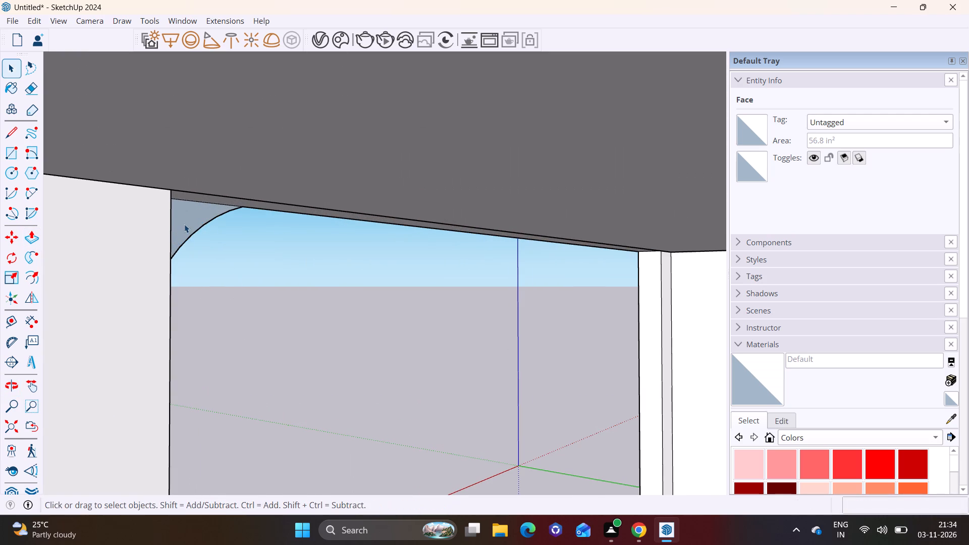
{"action": "left_click", "coordinate": [184, 222]}
{"action": "left_click", "coordinate": [30, 232]}
{"action": "left_click", "coordinate": [192, 209]}
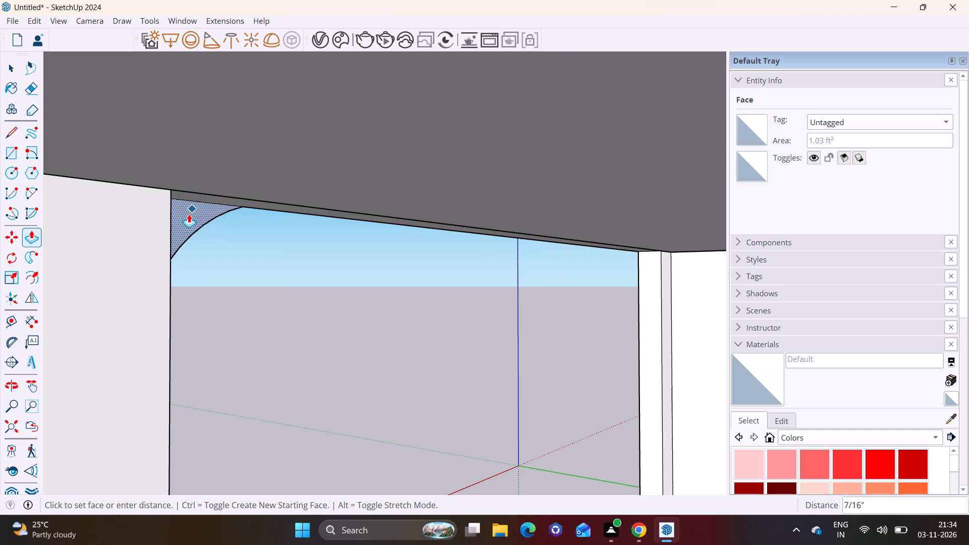
{"action": "left_click", "coordinate": [163, 252]}
{"action": "scroll", "coordinate": [164, 260], "scroll_direction": "down", "scroll_amount": 9}
{"action": "key", "text": "space"}
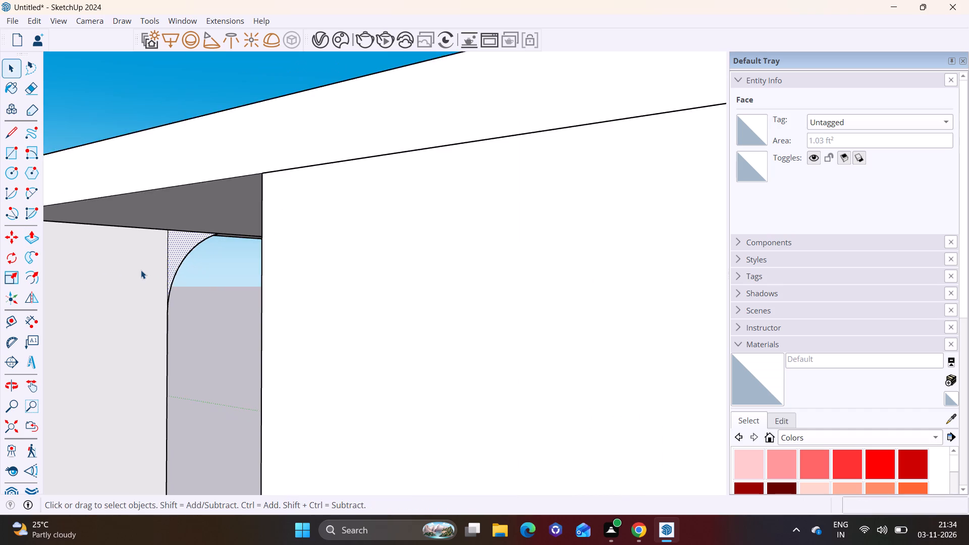
Erase the leftover straight edges outside the rounded upper right and lower right corners of the top-storey frame's opening.
{"action": "scroll", "coordinate": [141, 270], "scroll_direction": "down", "scroll_amount": 4}
{"action": "middle_click_drag", "start_coordinate": [170, 275], "coordinate": [617, 291]}
{"action": "middle_click_drag", "start_coordinate": [479, 305], "coordinate": [758, 344]}
{"action": "scroll", "coordinate": [452, 300], "scroll_direction": "down", "scroll_amount": 2}
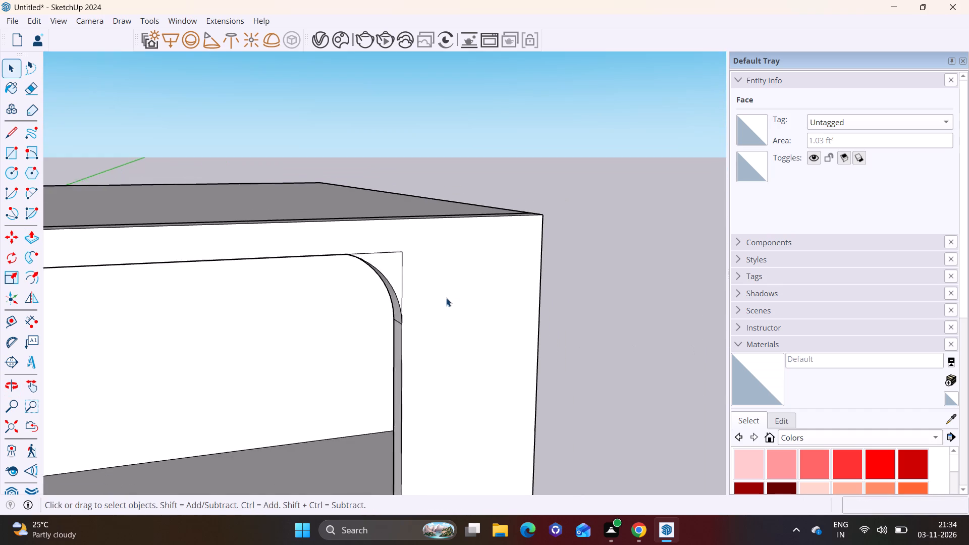
{"action": "scroll", "coordinate": [446, 298], "scroll_direction": "down", "scroll_amount": 1}
{"action": "middle_click_drag", "start_coordinate": [430, 301], "coordinate": [277, 249]}
{"action": "middle_click_drag", "start_coordinate": [373, 300], "coordinate": [412, 197], "text": "shift"}
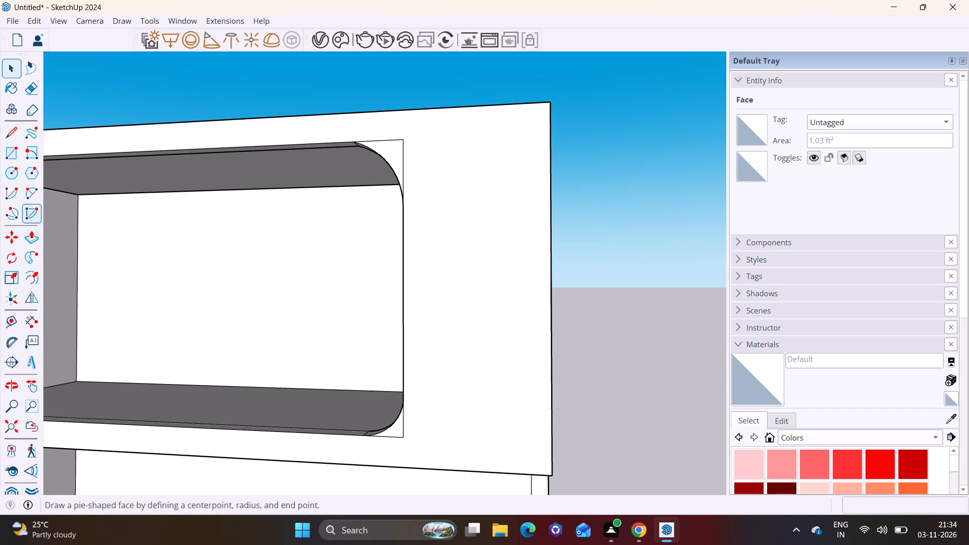
{"action": "left_click", "coordinate": [30, 93]}
{"action": "left_click_drag", "start_coordinate": [380, 136], "coordinate": [398, 148]}
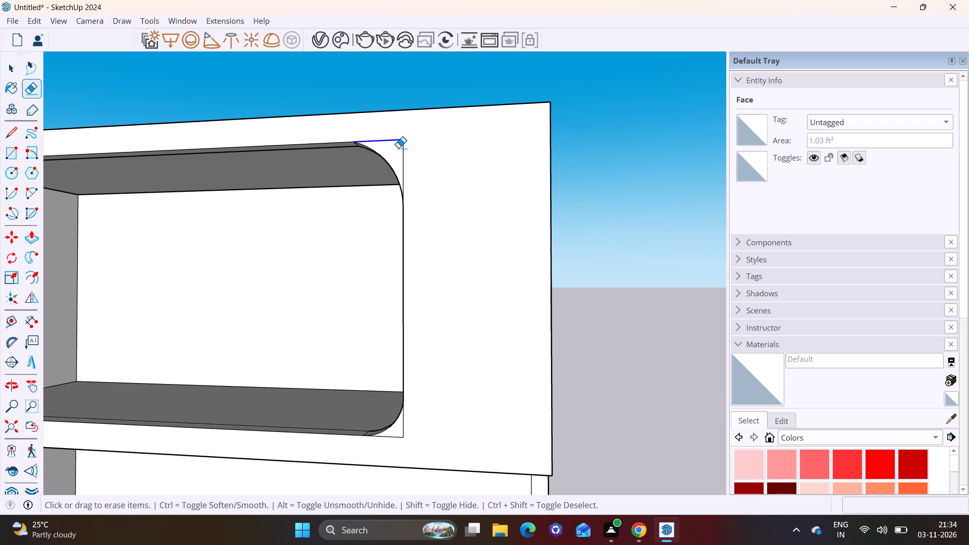
{"action": "left_click_drag", "start_coordinate": [398, 148], "coordinate": [400, 148]}
{"action": "left_click_drag", "start_coordinate": [402, 150], "coordinate": [415, 156]}
{"action": "scroll", "coordinate": [387, 404], "scroll_direction": "up", "scroll_amount": 7}
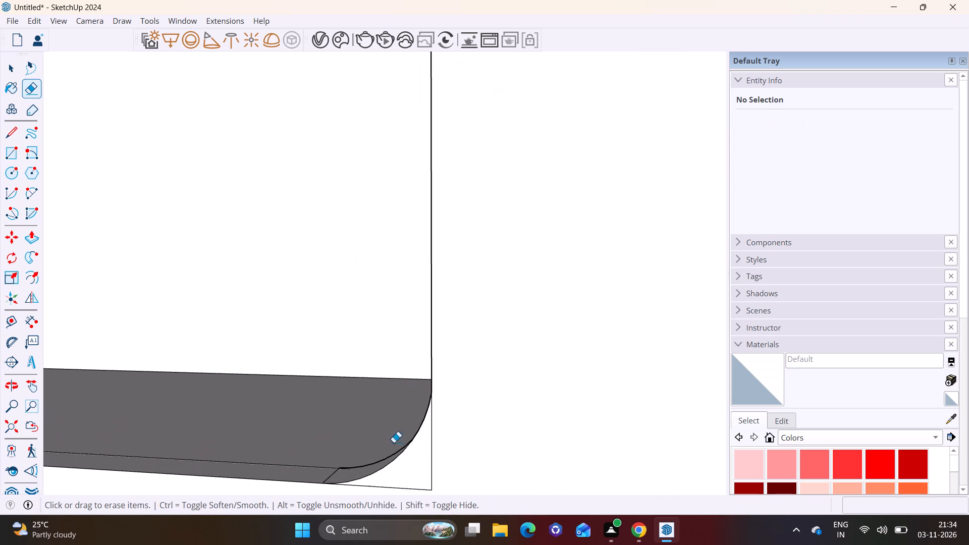
{"action": "left_click_drag", "start_coordinate": [434, 460], "coordinate": [443, 452]}
{"action": "middle_click_drag", "start_coordinate": [417, 469], "coordinate": [417, 400]}
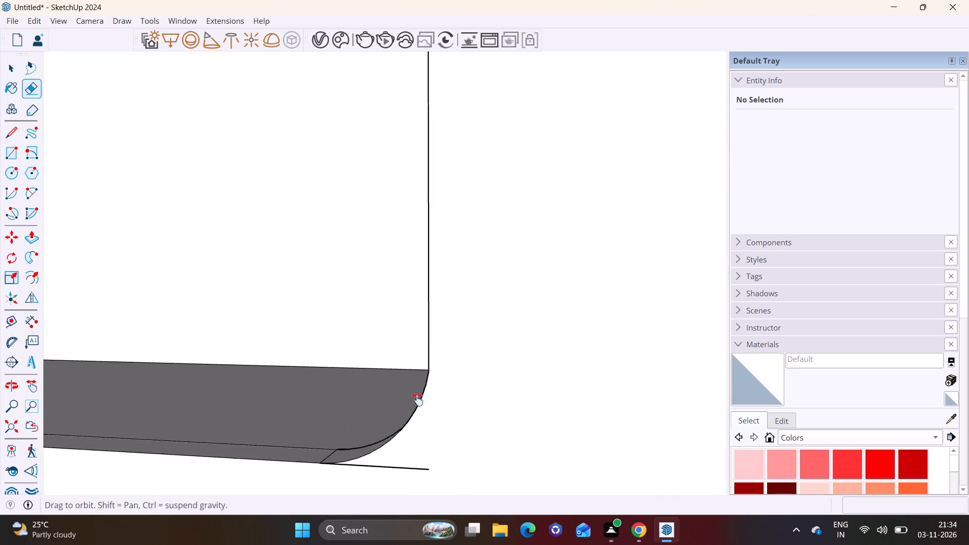
{"action": "middle_click_drag", "start_coordinate": [417, 400], "coordinate": [424, 360]}
{"action": "left_click_drag", "start_coordinate": [418, 368], "coordinate": [408, 388]}
{"action": "scroll", "coordinate": [408, 394], "scroll_direction": "down", "scroll_amount": 14}
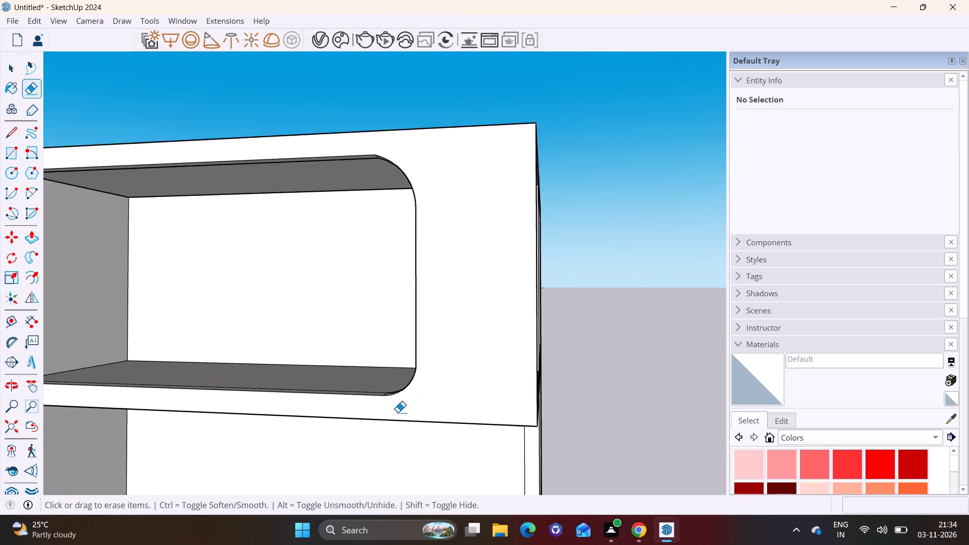
Push/Pull the left jamb face of the top-storey opening about 1 11/16" to align with the bottom-storey opening's left jamb.
{"action": "scroll", "coordinate": [398, 412], "scroll_direction": "down", "scroll_amount": 5}
{"action": "middle_click_drag", "start_coordinate": [473, 390], "coordinate": [526, 382]}
{"action": "scroll", "coordinate": [414, 389], "scroll_direction": "down", "scroll_amount": 4}
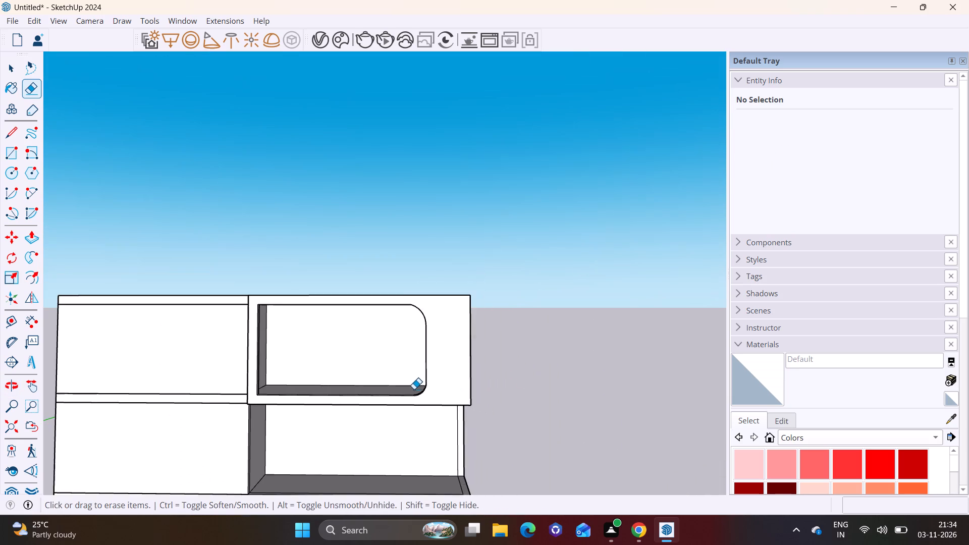
{"action": "middle_click_drag", "start_coordinate": [416, 397], "coordinate": [482, 269], "text": "shift"}
{"action": "scroll", "coordinate": [350, 236], "scroll_direction": "up", "scroll_amount": 3}
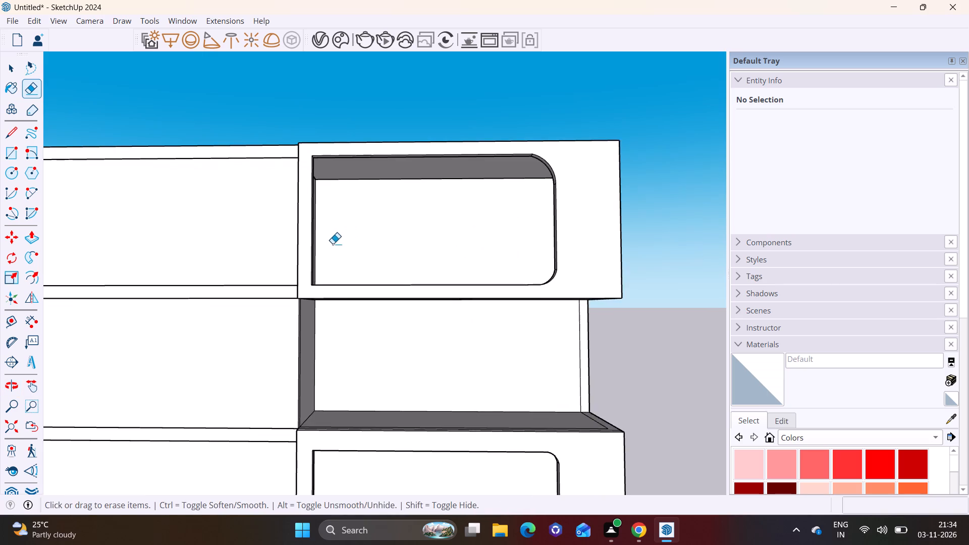
{"action": "middle_click_drag", "start_coordinate": [313, 238], "coordinate": [241, 249]}
{"action": "scroll", "coordinate": [252, 248], "scroll_direction": "up", "scroll_amount": 5}
{"action": "key", "text": "space"}
{"action": "middle_click_drag", "start_coordinate": [345, 244], "coordinate": [270, 257]}
{"action": "scroll", "coordinate": [262, 257], "scroll_direction": "up", "scroll_amount": 2}
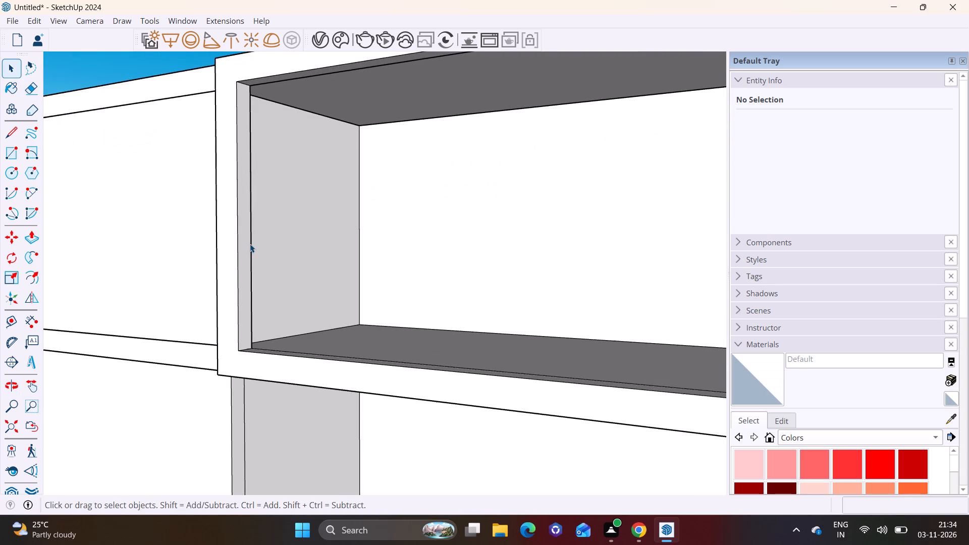
{"action": "left_click", "coordinate": [247, 239]}
{"action": "left_click", "coordinate": [32, 231]}
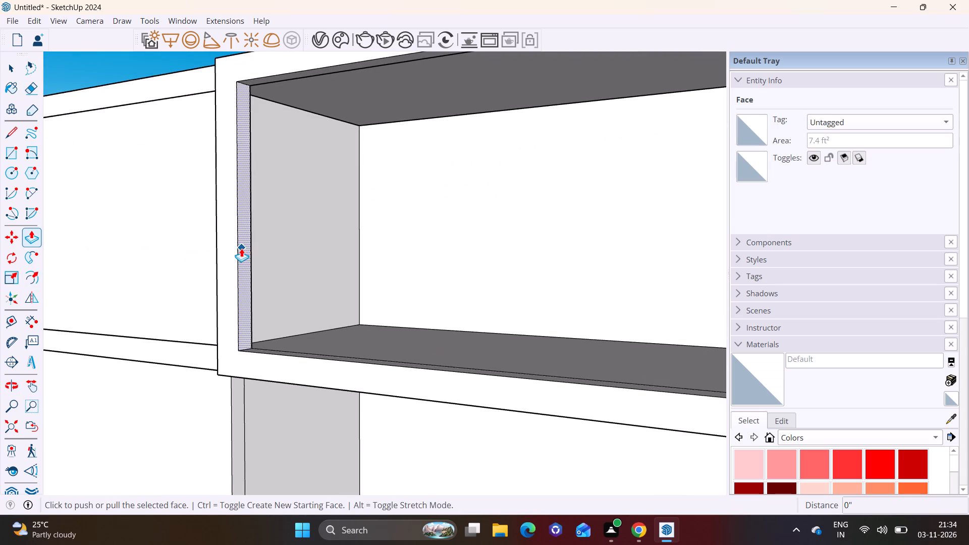
{"action": "left_click", "coordinate": [243, 248]}
{"action": "middle_click_drag", "start_coordinate": [264, 380], "coordinate": [280, 139], "text": "shift"}
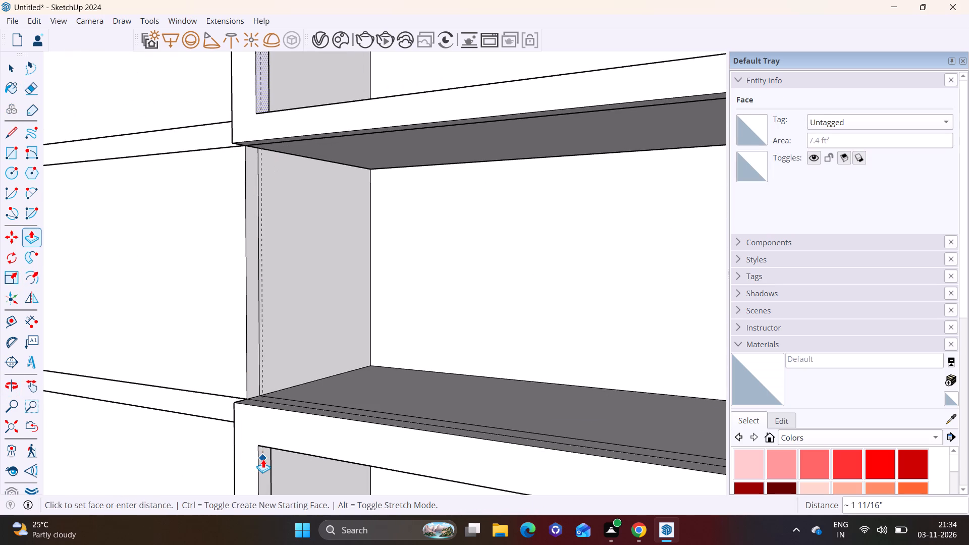
{"action": "left_click", "coordinate": [263, 459]}
Examine the top-storey frame's opening and its alignment with the storeys below.
{"action": "scroll", "coordinate": [275, 401], "scroll_direction": "down", "scroll_amount": 11}
{"action": "middle_click_drag", "start_coordinate": [353, 390], "coordinate": [455, 359]}
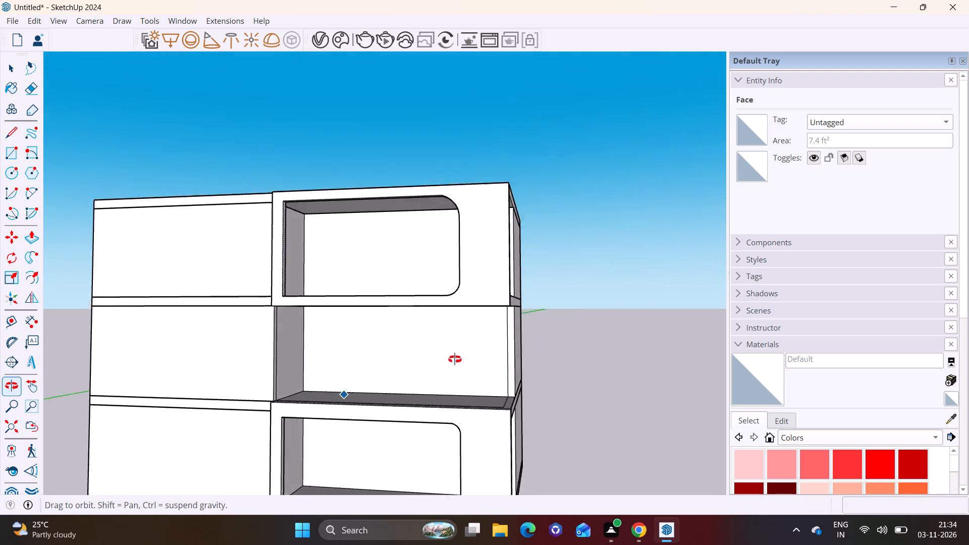
{"action": "middle_click_drag", "start_coordinate": [455, 359], "coordinate": [494, 346]}
{"action": "scroll", "coordinate": [426, 187], "scroll_direction": "up", "scroll_amount": 8}
{"action": "scroll", "coordinate": [412, 194], "scroll_direction": "down", "scroll_amount": 1}
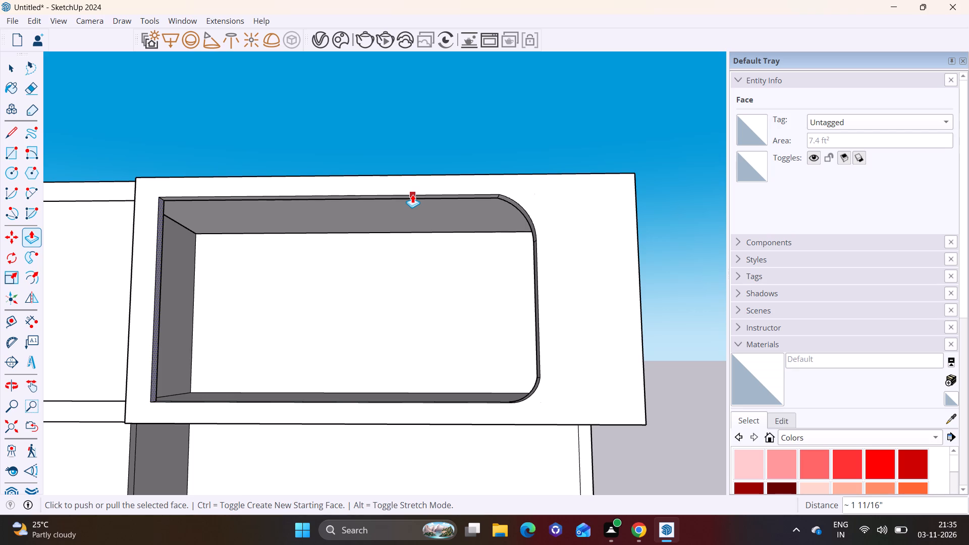
{"action": "scroll", "coordinate": [411, 195], "scroll_direction": "down", "scroll_amount": 2}
{"action": "middle_click_drag", "start_coordinate": [376, 244], "coordinate": [374, 344]}
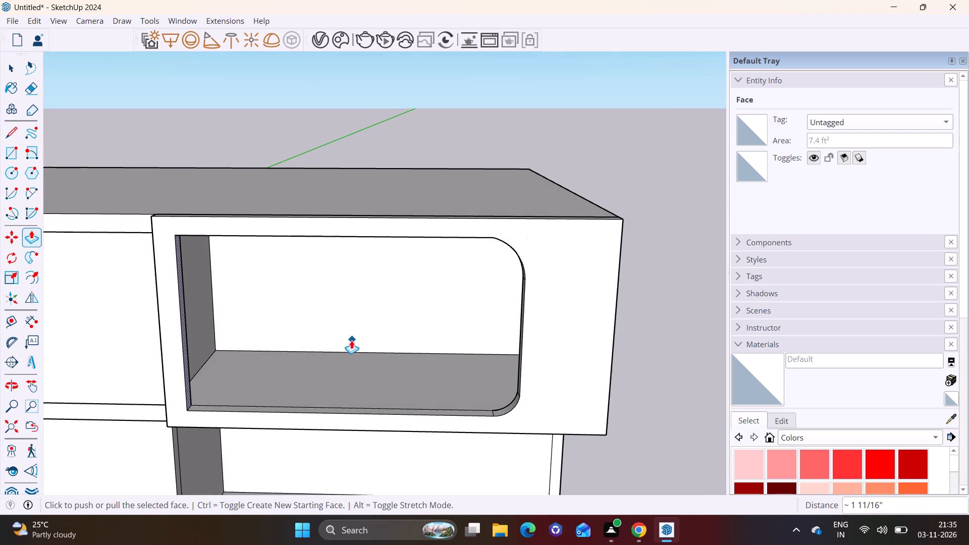
{"action": "key", "text": "space"}
{"action": "scroll", "coordinate": [314, 323], "scroll_direction": "down", "scroll_amount": 2}
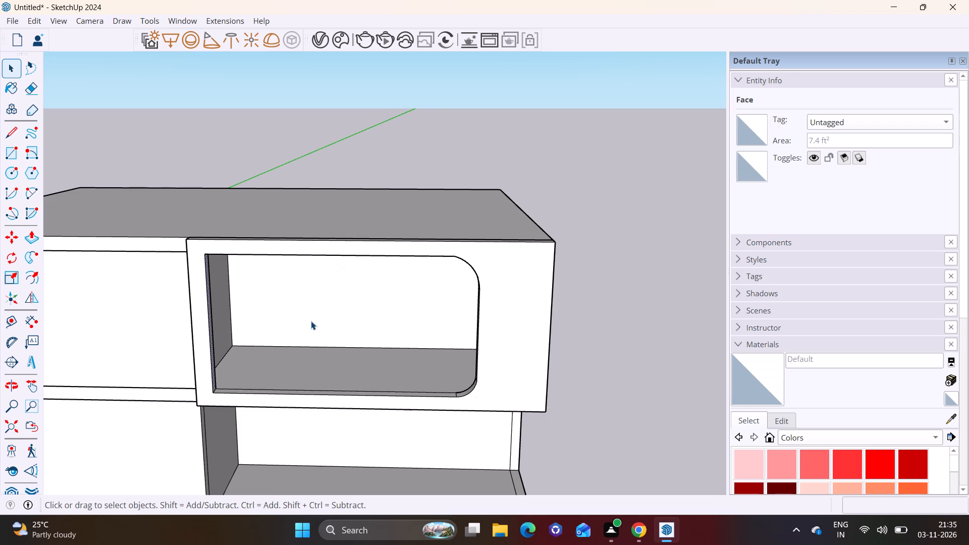
{"action": "middle_click", "coordinate": [300, 341]}
{"action": "scroll", "coordinate": [298, 341], "scroll_direction": "down", "scroll_amount": 2}
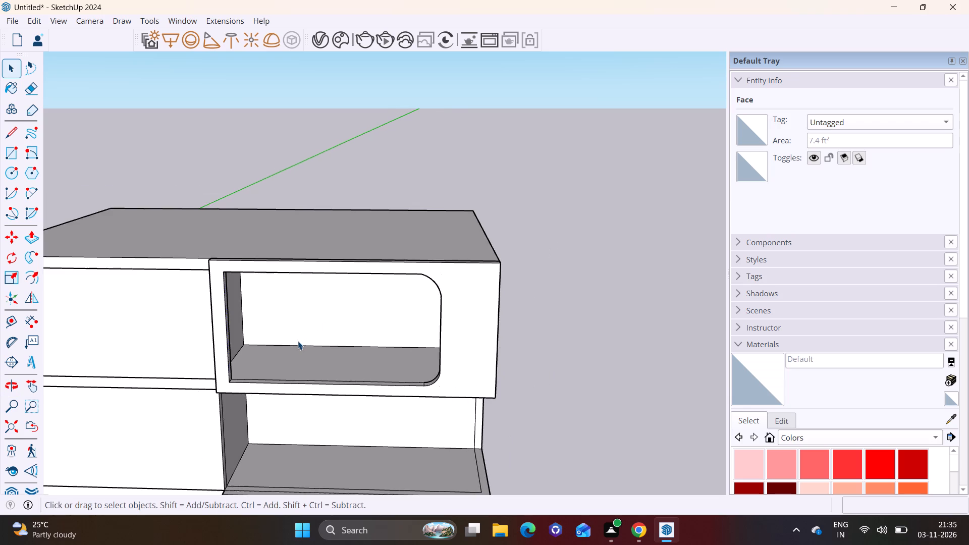
{"action": "scroll", "coordinate": [298, 341], "scroll_direction": "down", "scroll_amount": 2}
{"action": "middle_click_drag", "start_coordinate": [309, 337], "coordinate": [318, 295]}
{"action": "scroll", "coordinate": [239, 371], "scroll_direction": "up", "scroll_amount": 8}
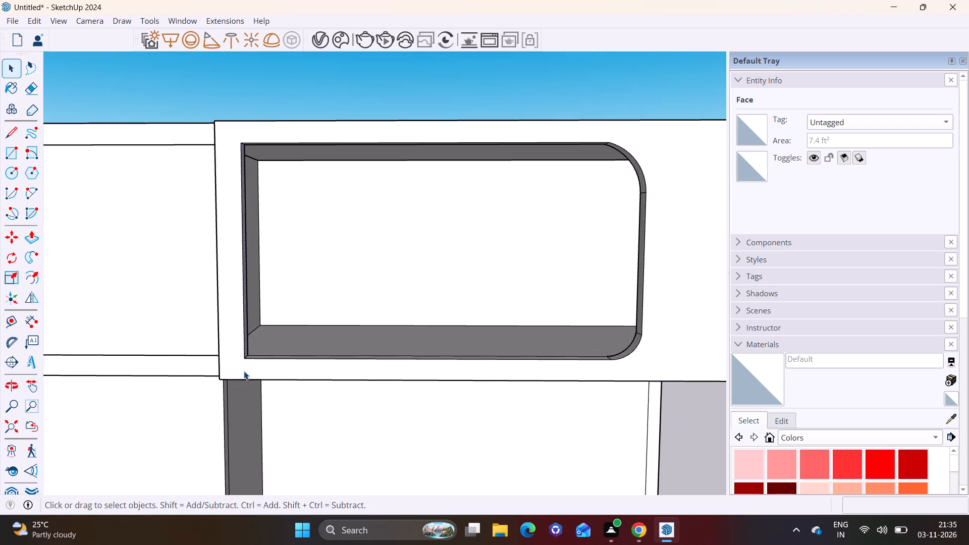
{"action": "middle_click_drag", "start_coordinate": [255, 371], "coordinate": [289, 287], "text": "shift"}
{"action": "scroll", "coordinate": [298, 338], "scroll_direction": "down", "scroll_amount": 8}
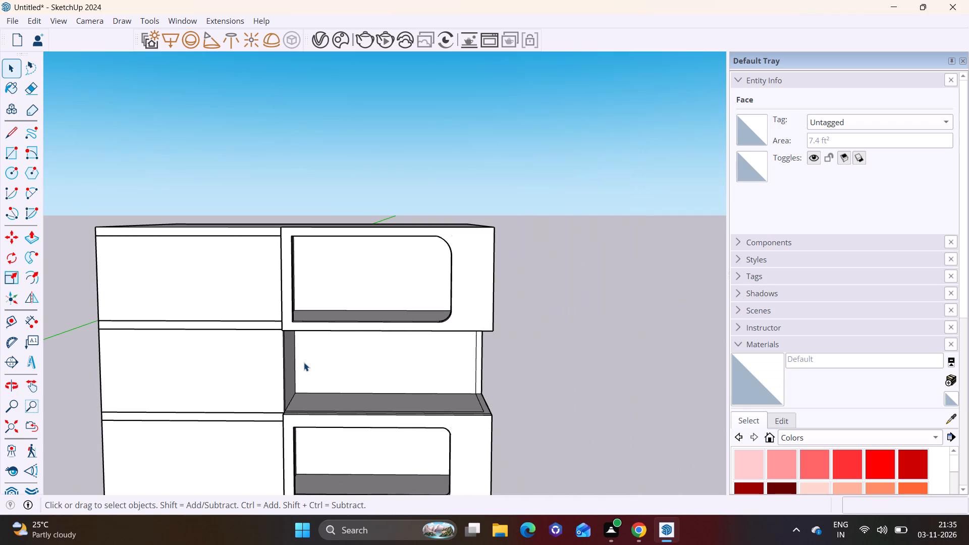
Draw a narrow rectangle about 24' 6" long on the underside of the top-storey frame, starting at the middle storey's front left corner.
{"action": "scroll", "coordinate": [331, 367], "scroll_direction": "up", "scroll_amount": 2}
{"action": "middle_click_drag", "start_coordinate": [324, 358], "coordinate": [316, 228]}
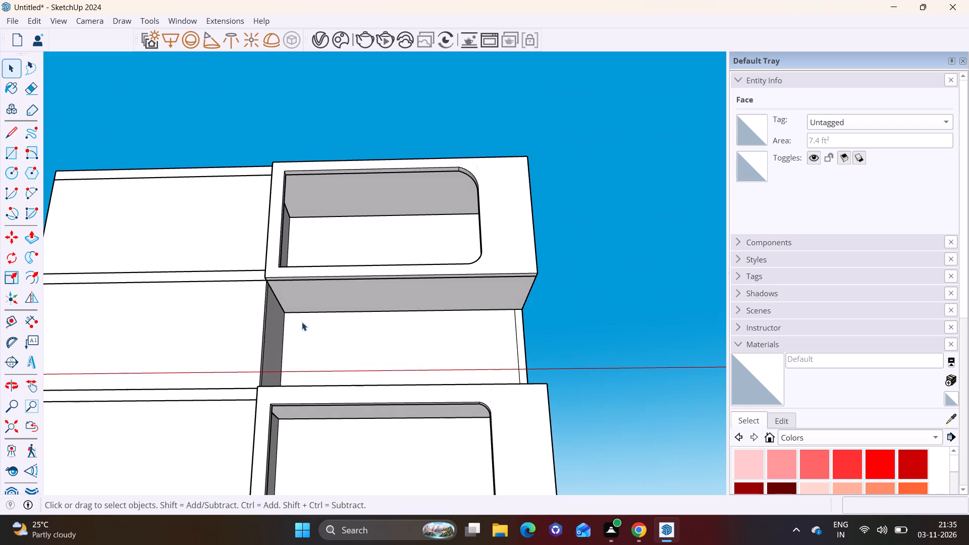
{"action": "scroll", "coordinate": [296, 312], "scroll_direction": "up", "scroll_amount": 8}
{"action": "middle_click_drag", "start_coordinate": [261, 271], "coordinate": [274, 216]}
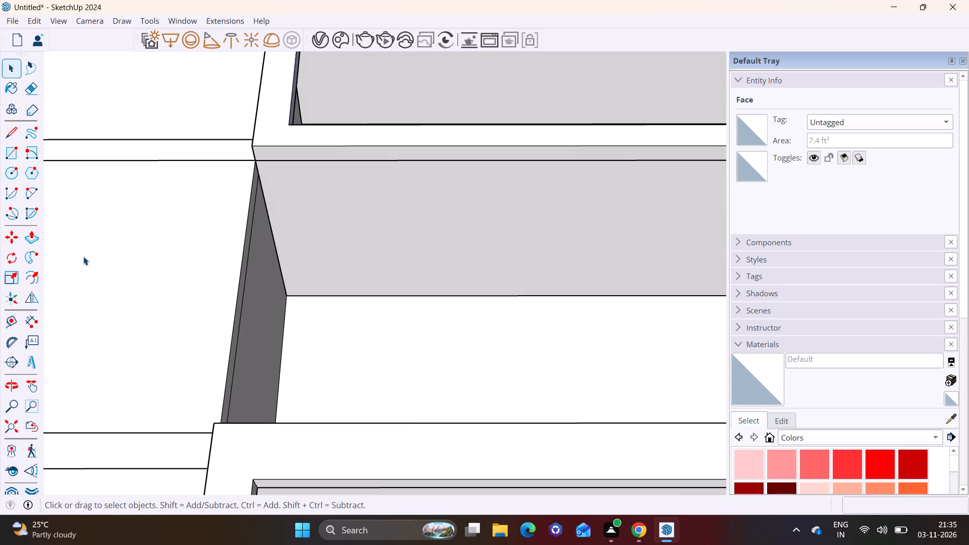
{"action": "left_click", "coordinate": [11, 150]}
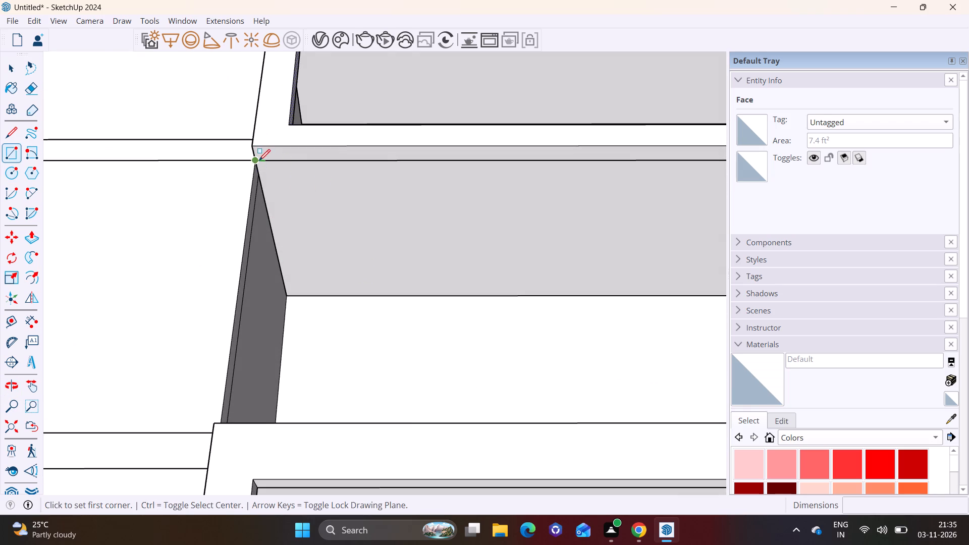
{"action": "left_click", "coordinate": [259, 160]}
{"action": "scroll", "coordinate": [344, 179], "scroll_direction": "down", "scroll_amount": 7}
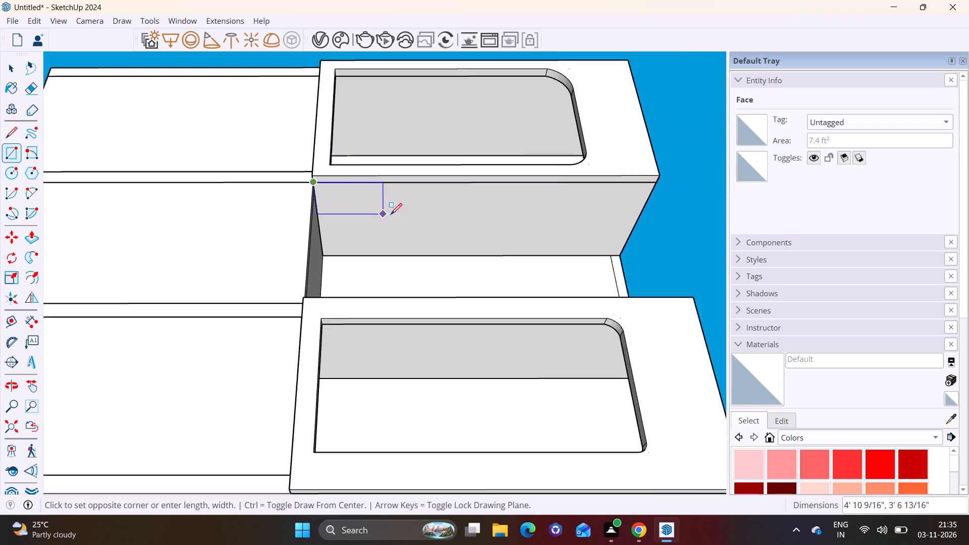
{"action": "scroll", "coordinate": [391, 214], "scroll_direction": "down", "scroll_amount": 1}
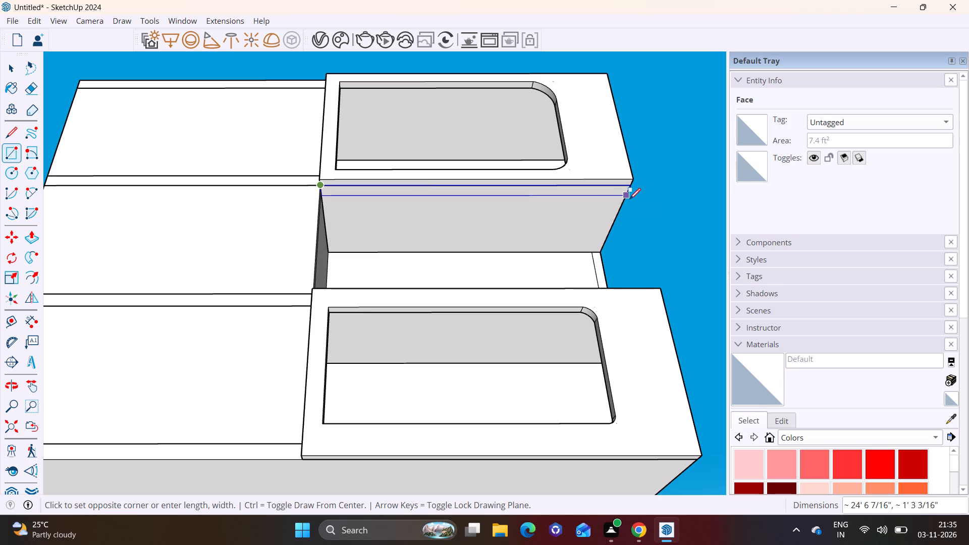
{"action": "left_click", "coordinate": [629, 199]}
{"action": "key", "text": "space"}
Push/Pull the narrow rectangle down to the top of the bottom-storey frame to form the middle storey's front wall.
{"action": "left_click", "coordinate": [515, 189]}
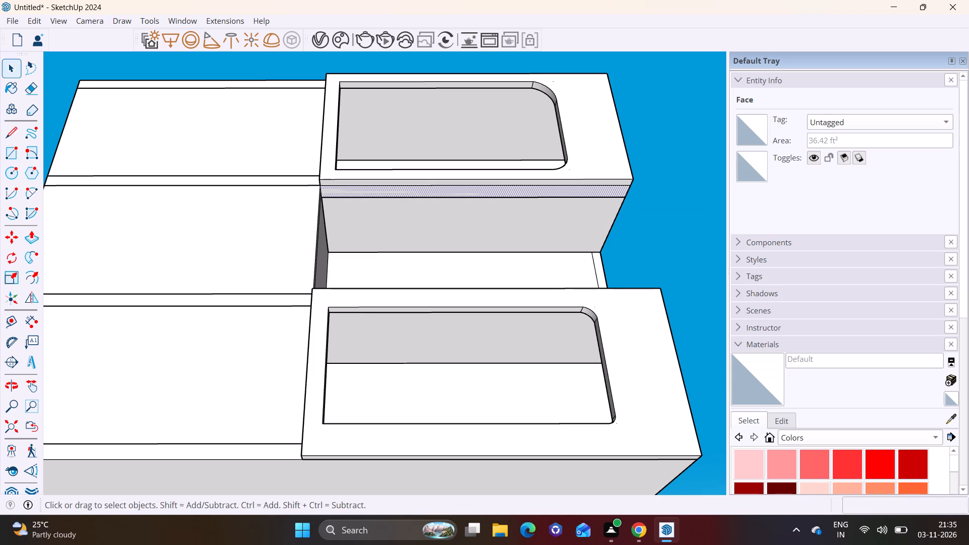
{"action": "left_click", "coordinate": [24, 233]}
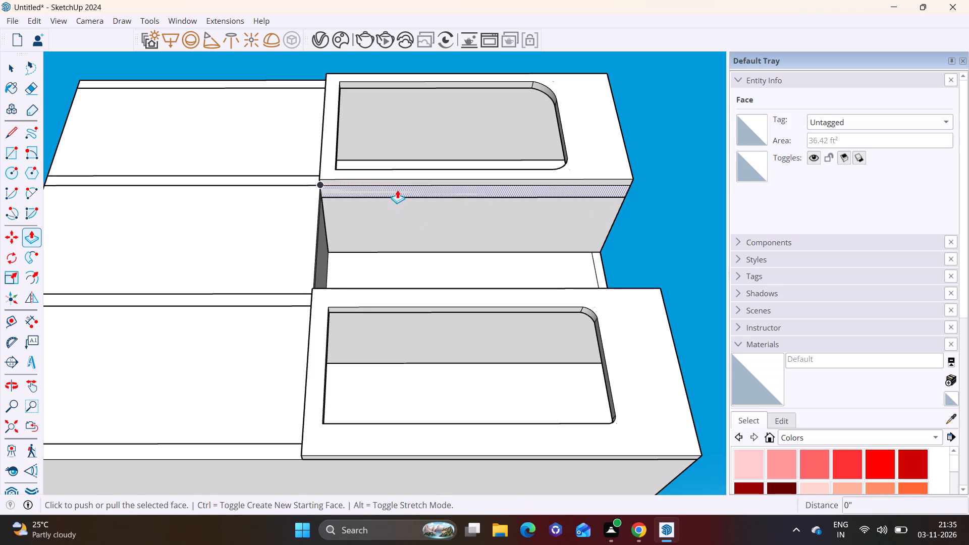
{"action": "left_click", "coordinate": [397, 190]}
{"action": "left_click", "coordinate": [398, 293]}
{"action": "middle_click_drag", "start_coordinate": [435, 284], "coordinate": [435, 465]}
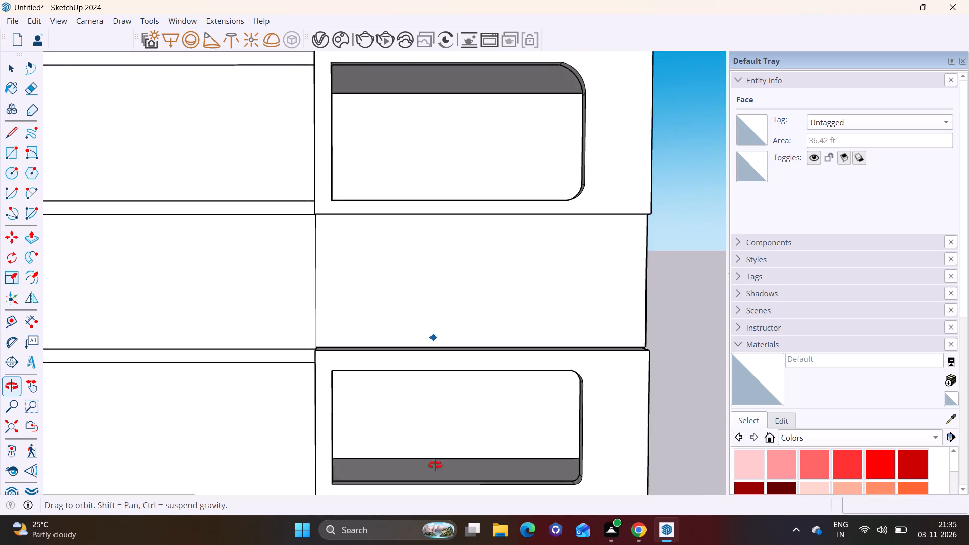
Push/Pull the right end face of the middle-storey front wall about 1 11/16" to align with the storey frame's side.
{"action": "middle_click_drag", "start_coordinate": [435, 465], "coordinate": [435, 481]}
{"action": "middle_click_drag", "start_coordinate": [632, 352], "coordinate": [404, 321]}
{"action": "scroll", "coordinate": [603, 416], "scroll_direction": "up", "scroll_amount": 8}
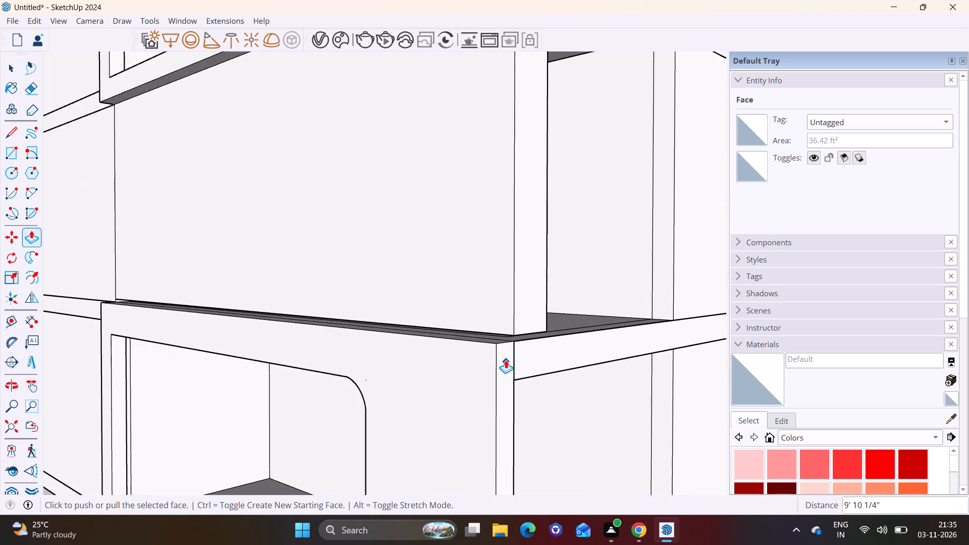
{"action": "scroll", "coordinate": [506, 360], "scroll_direction": "up", "scroll_amount": 8}
{"action": "middle_click_drag", "start_coordinate": [550, 328], "coordinate": [526, 264]}
{"action": "left_click", "coordinate": [519, 263]}
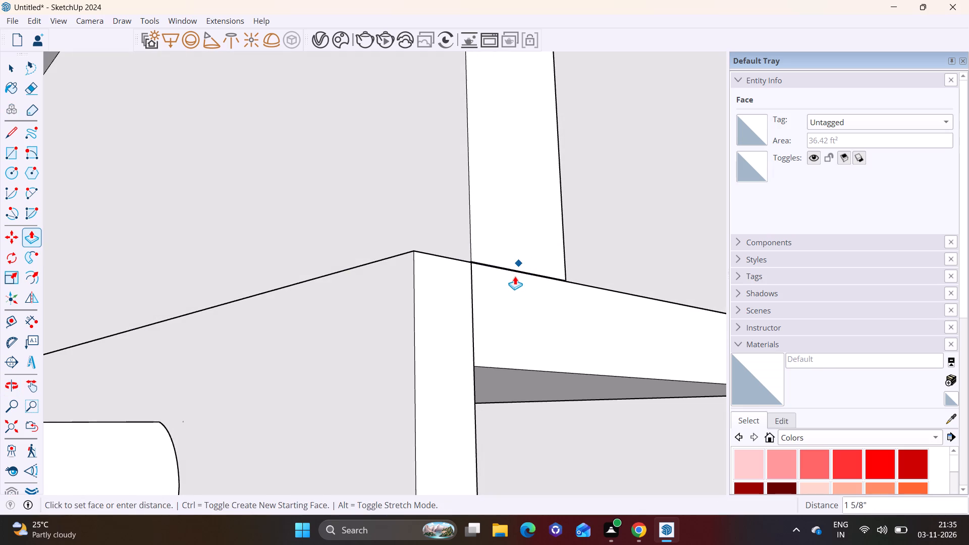
{"action": "left_click", "coordinate": [514, 277]}
Draw a rectangle about 14' 3" by 6' 10" on the front face of the middle-storey wall for an opening.
{"action": "scroll", "coordinate": [413, 331], "scroll_direction": "down", "scroll_amount": 19}
{"action": "middle_click_drag", "start_coordinate": [424, 341], "coordinate": [661, 364]}
{"action": "scroll", "coordinate": [374, 260], "scroll_direction": "down", "scroll_amount": 3}
{"action": "middle_click_drag", "start_coordinate": [367, 288], "coordinate": [102, 298]}
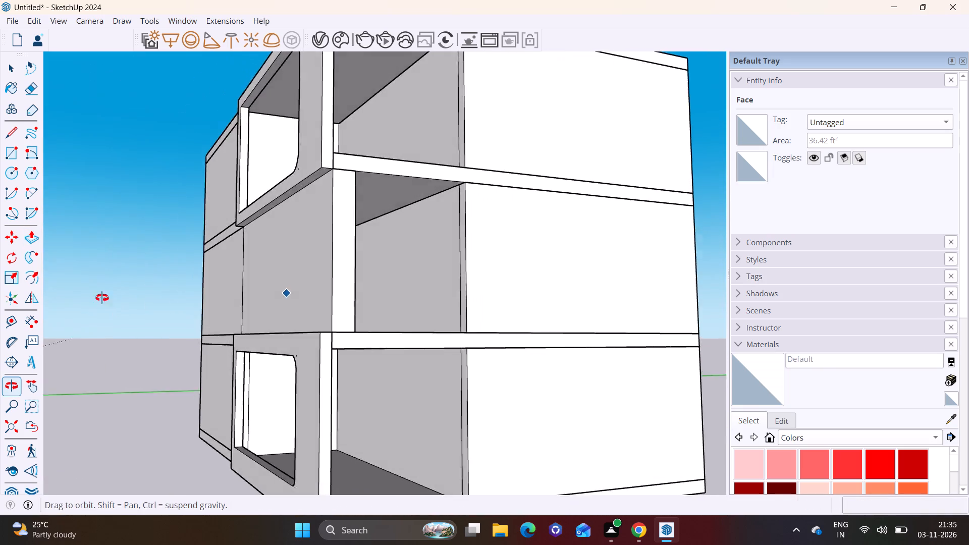
{"action": "middle_click_drag", "start_coordinate": [102, 298], "coordinate": [382, 316]}
{"action": "scroll", "coordinate": [382, 317], "scroll_direction": "down", "scroll_amount": 2}
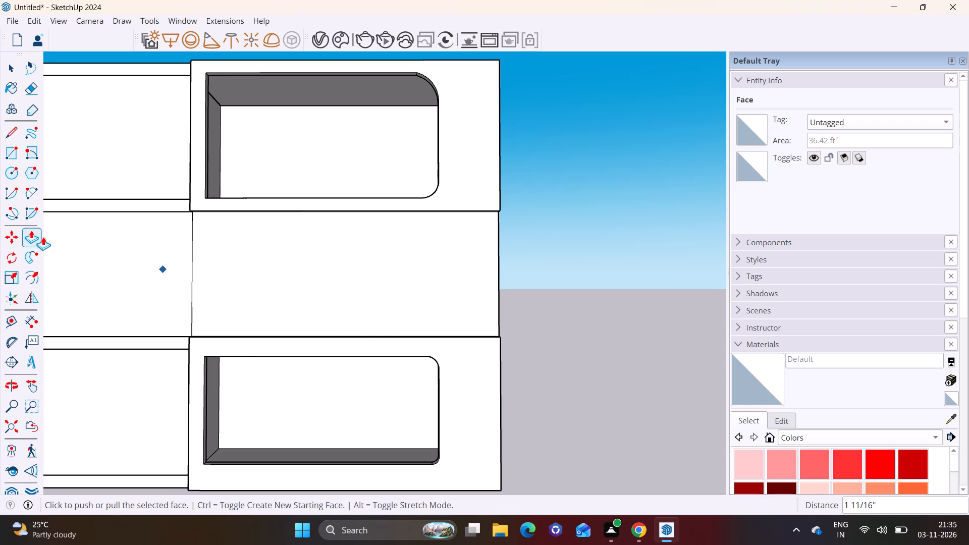
{"action": "left_click", "coordinate": [10, 151]}
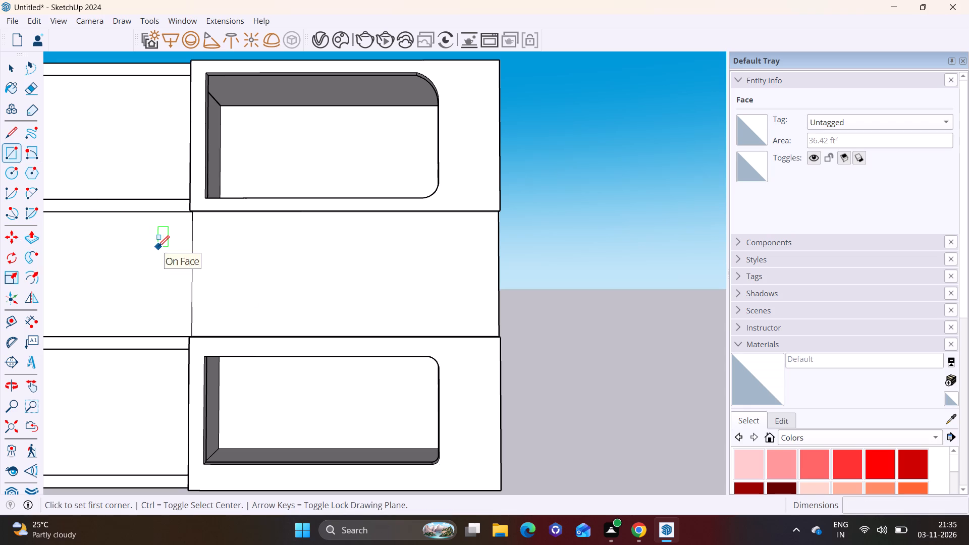
{"action": "left_click", "coordinate": [440, 230]}
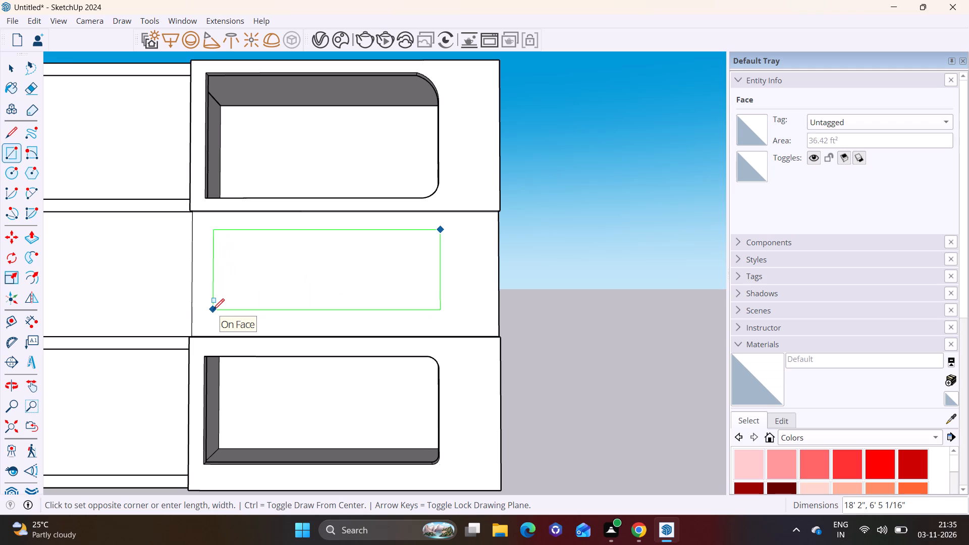
{"action": "left_click", "coordinate": [262, 315]}
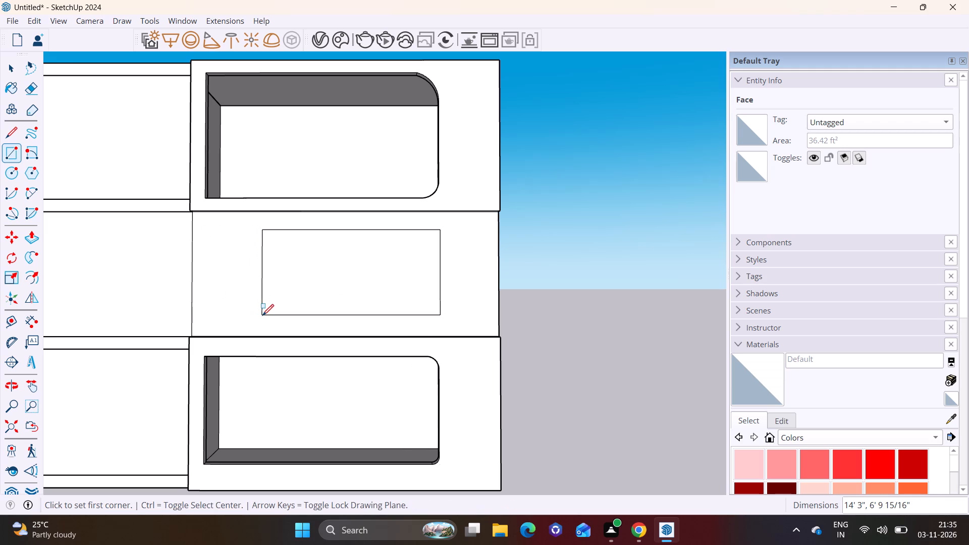
{"action": "key", "text": "space"}
Draw a full-height rectangle about 3' 1" by 10' on the middle-storey front wall, starting at its upper right corner.
{"action": "left_click", "coordinate": [12, 150]}
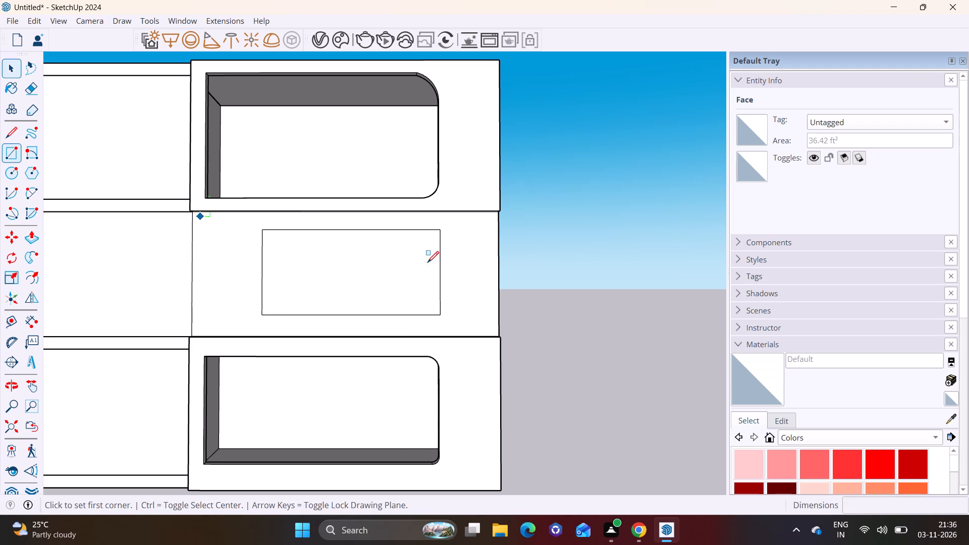
{"action": "middle_click_drag", "start_coordinate": [475, 261], "coordinate": [485, 203]}
{"action": "scroll", "coordinate": [498, 206], "scroll_direction": "up", "scroll_amount": 10}
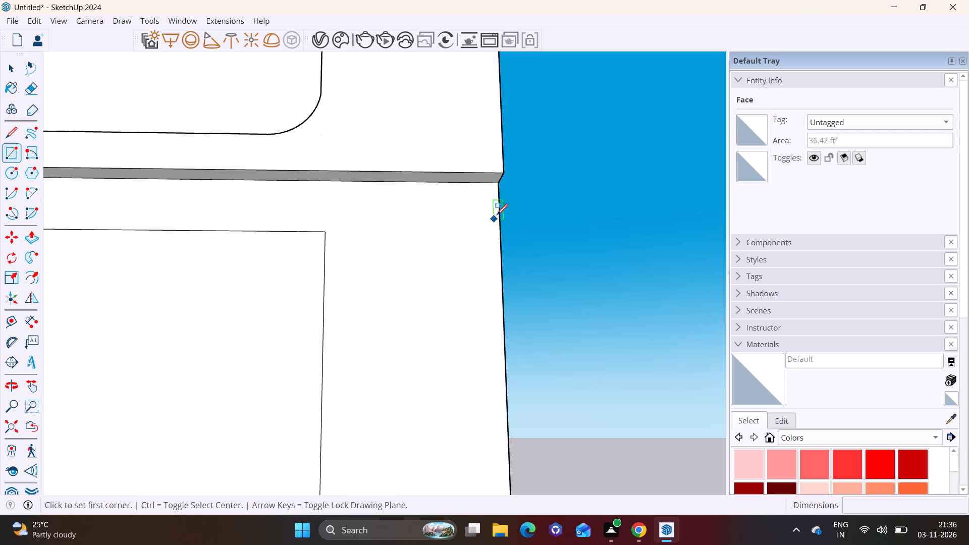
{"action": "left_click", "coordinate": [496, 183]}
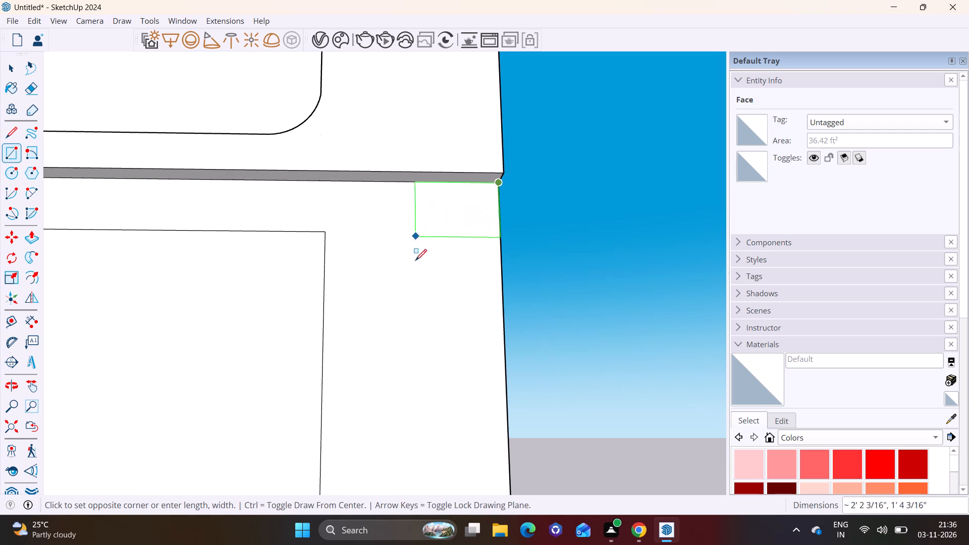
{"action": "scroll", "coordinate": [389, 344], "scroll_direction": "down", "scroll_amount": 10}
{"action": "middle_click_drag", "start_coordinate": [387, 362], "coordinate": [417, 214], "text": "shift"}
{"action": "scroll", "coordinate": [426, 262], "scroll_direction": "up", "scroll_amount": 7}
{"action": "middle_click_drag", "start_coordinate": [428, 297], "coordinate": [396, 359]}
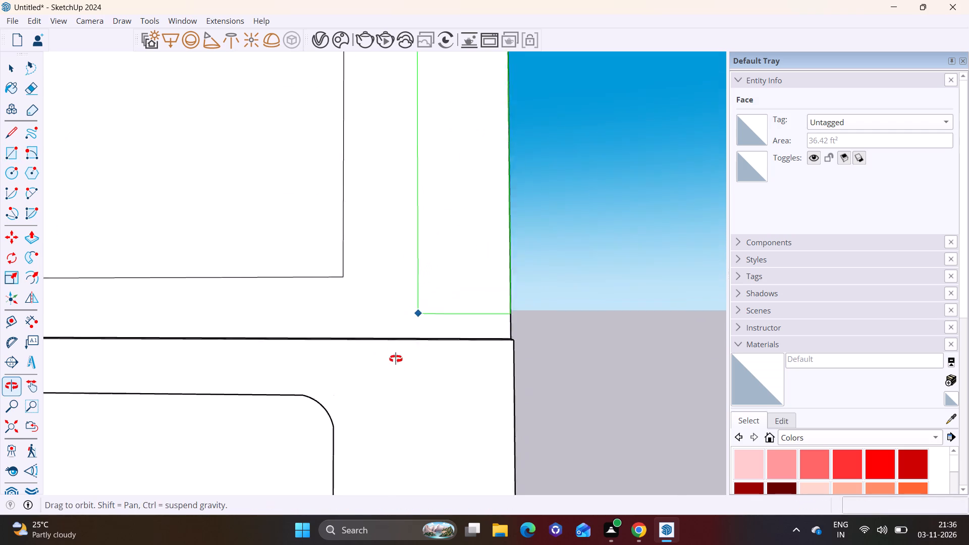
{"action": "middle_click_drag", "start_coordinate": [396, 359], "coordinate": [393, 392]}
{"action": "left_click", "coordinate": [398, 351]}
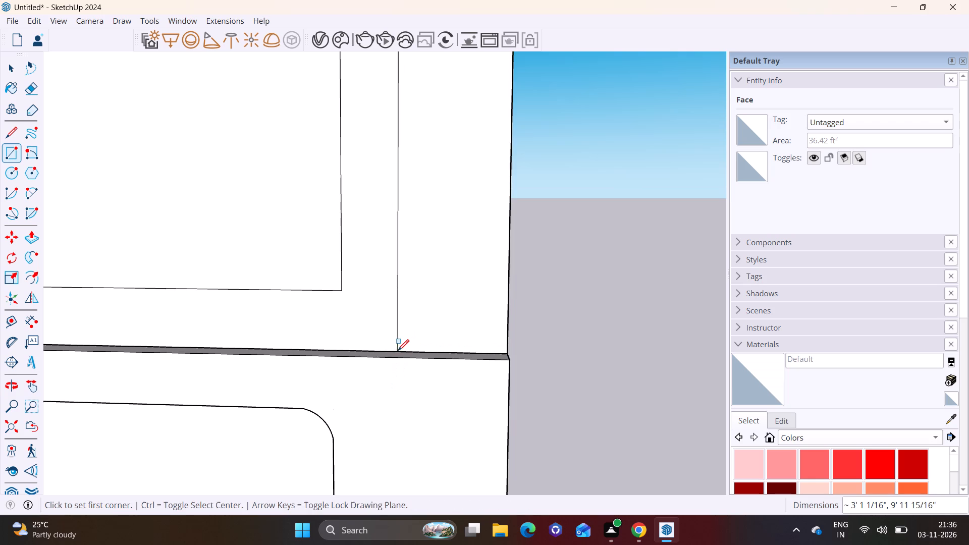
Push/Pull the full-height strip at the wall's right end outward about 9 9/16" to meet the front of the storey frames.
{"action": "key", "text": "space"}
{"action": "left_click", "coordinate": [432, 298]}
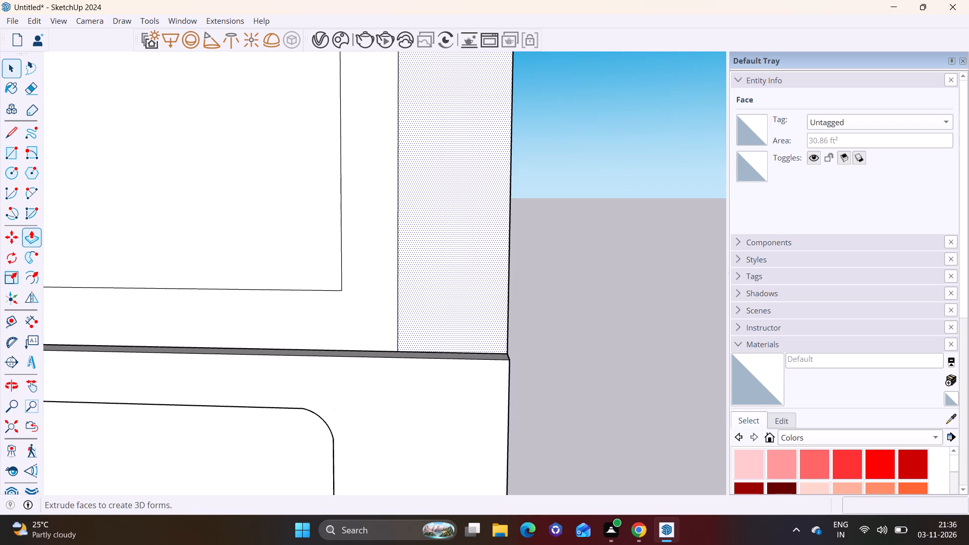
{"action": "left_click", "coordinate": [23, 235]}
{"action": "middle_click_drag", "start_coordinate": [534, 245], "coordinate": [345, 263]}
{"action": "left_click", "coordinate": [411, 248]}
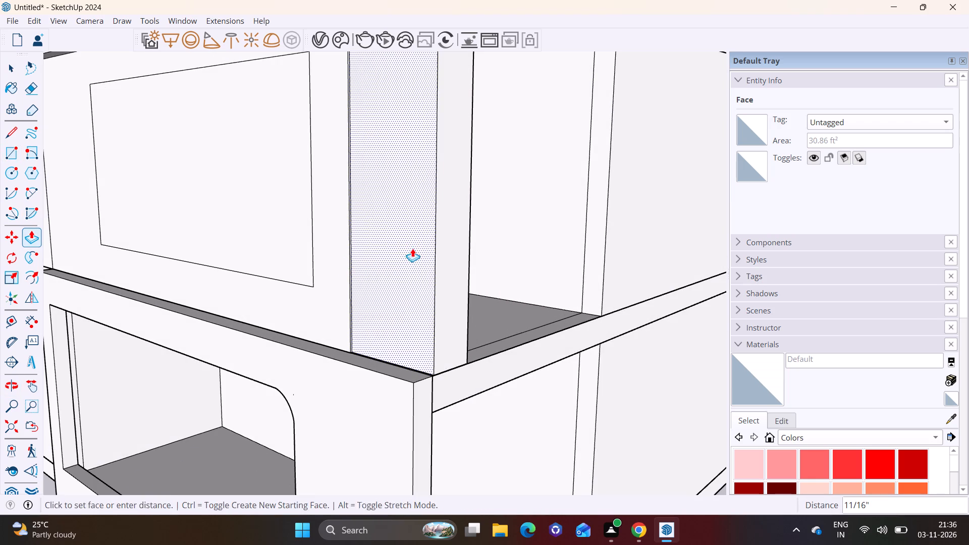
{"action": "left_click", "coordinate": [403, 277]}
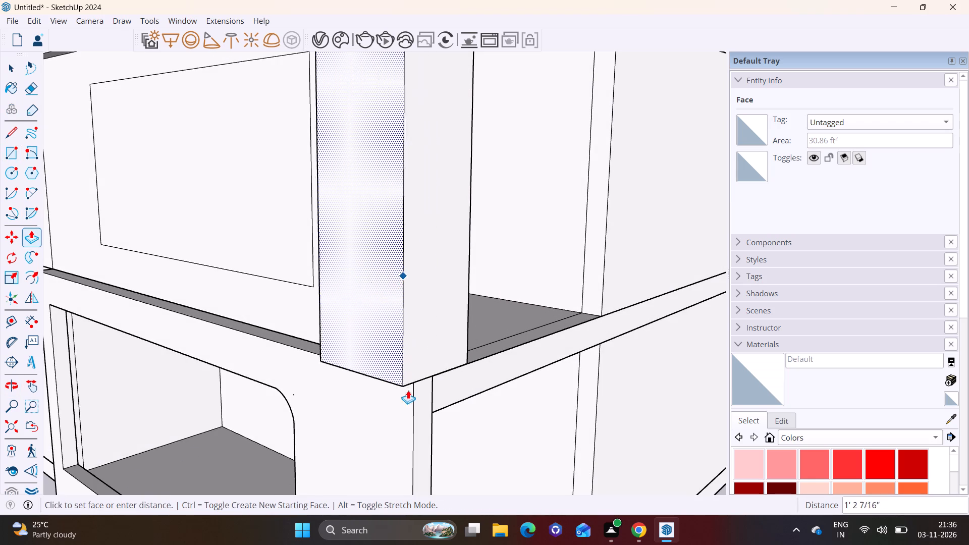
{"action": "left_click", "coordinate": [410, 393]}
{"action": "key", "text": "ctrl+z"}
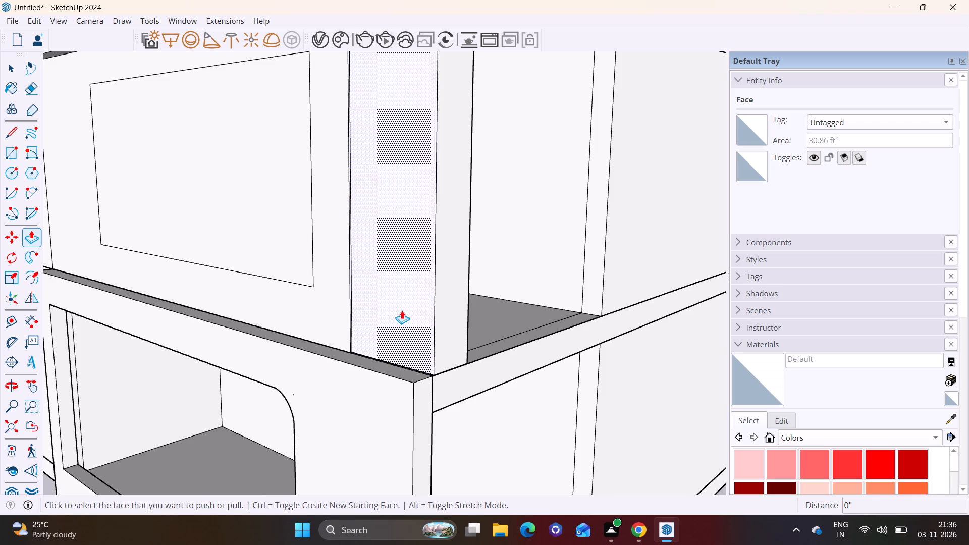
{"action": "left_click", "coordinate": [402, 310]}
{"action": "left_click", "coordinate": [408, 385]}
{"action": "scroll", "coordinate": [402, 362], "scroll_direction": "down", "scroll_amount": 2}
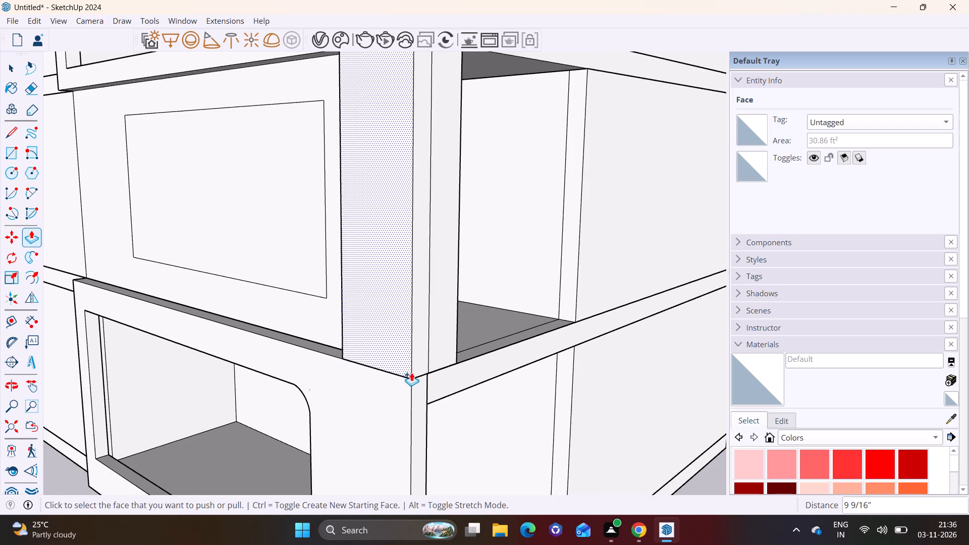
{"action": "scroll", "coordinate": [411, 372], "scroll_direction": "down", "scroll_amount": 4}
{"action": "key", "text": "space"}
Examine the middle-storey front wall and its projecting right-end strip against the frames above and below.
{"action": "middle_click_drag", "start_coordinate": [409, 356], "coordinate": [597, 330]}
{"action": "scroll", "coordinate": [452, 289], "scroll_direction": "down", "scroll_amount": 3}
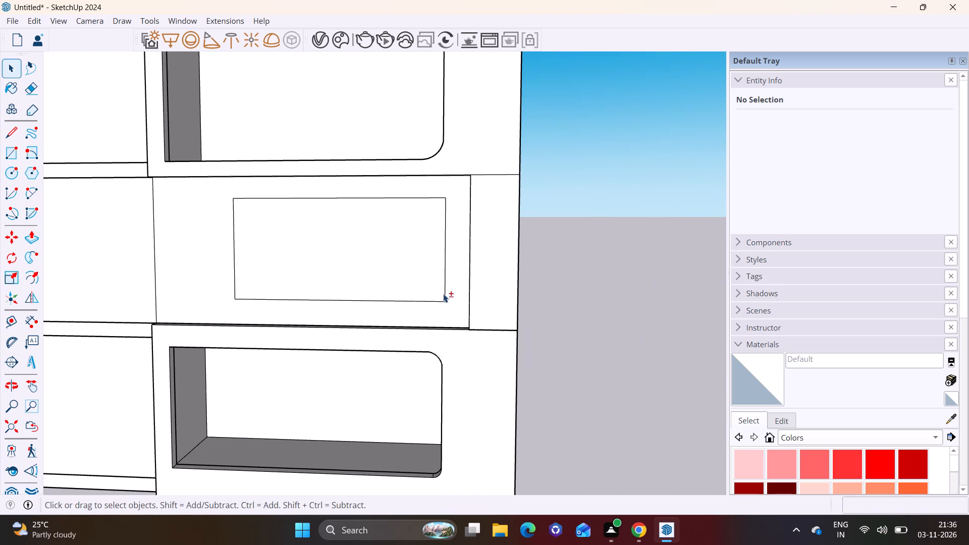
{"action": "middle_click_drag", "start_coordinate": [443, 294], "coordinate": [485, 293], "text": "shift"}
{"action": "middle_click_drag", "start_coordinate": [410, 279], "coordinate": [471, 286]}
{"action": "scroll", "coordinate": [342, 244], "scroll_direction": "up", "scroll_amount": 3}
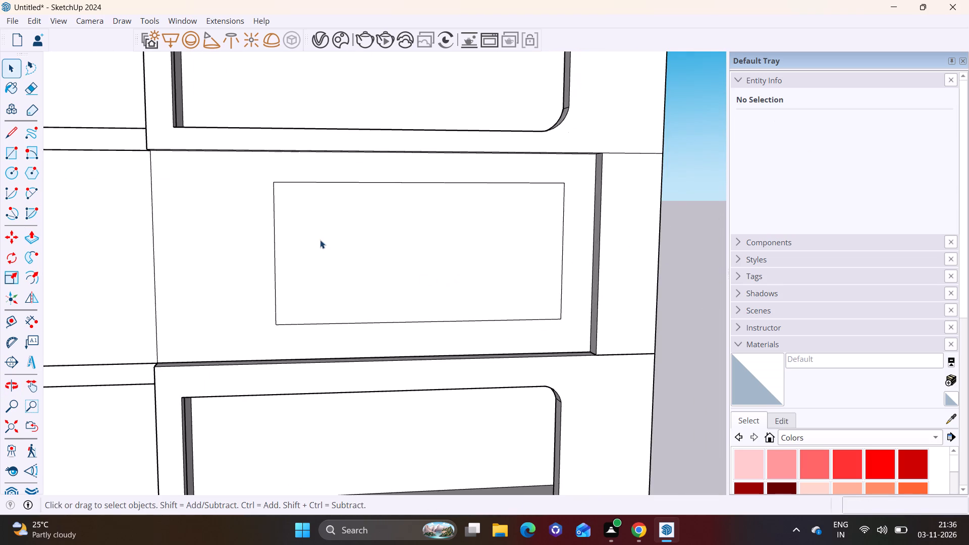
{"action": "middle_click_drag", "start_coordinate": [317, 240], "coordinate": [283, 229]}
{"action": "scroll", "coordinate": [274, 225], "scroll_direction": "down", "scroll_amount": 2}
{"action": "middle_click_drag", "start_coordinate": [317, 229], "coordinate": [342, 242], "text": "shift"}
Push/Pull the rectangle on the middle-storey front wall back through the wall's thickness to cut the opening.
{"action": "middle_click_drag", "start_coordinate": [400, 248], "coordinate": [189, 268], "text": "shift"}
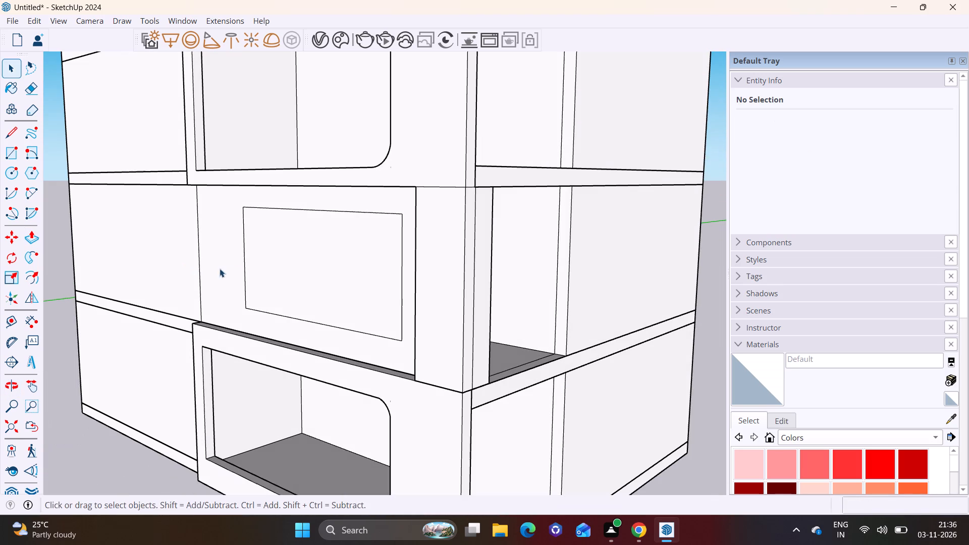
{"action": "key", "text": "space"}
{"action": "left_click", "coordinate": [319, 270]}
{"action": "left_click", "coordinate": [34, 237]}
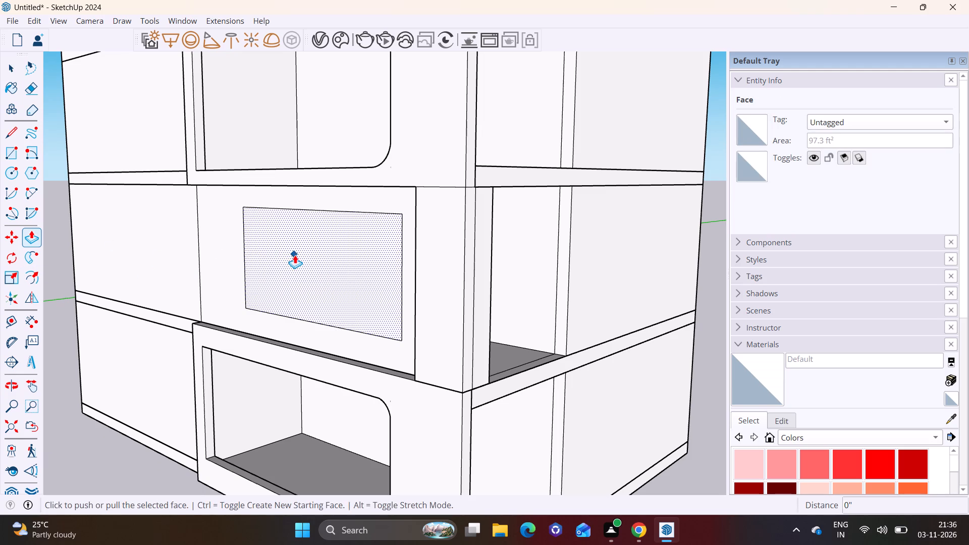
{"action": "left_click", "coordinate": [295, 255]}
{"action": "left_click", "coordinate": [496, 251]}
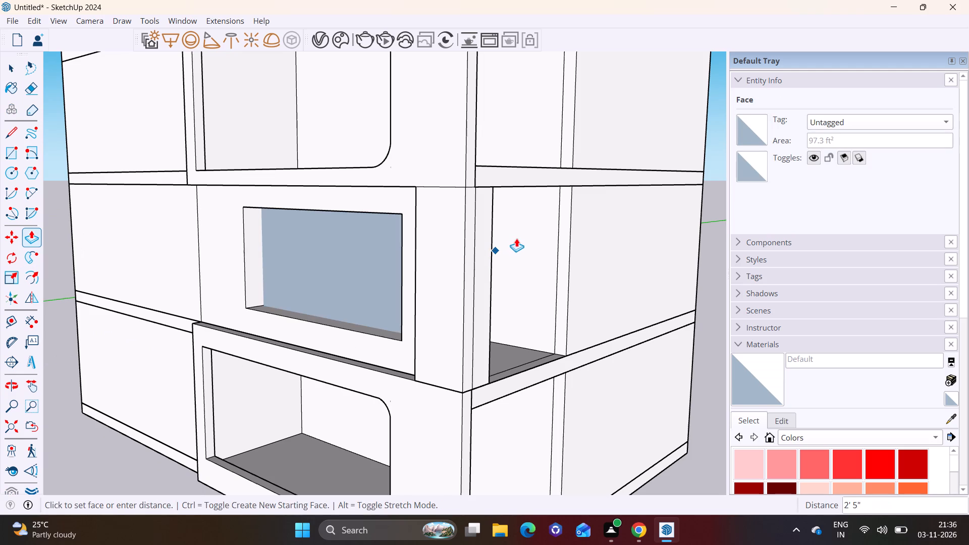
{"action": "left_click", "coordinate": [496, 233]}
{"action": "left_click", "coordinate": [326, 257]}
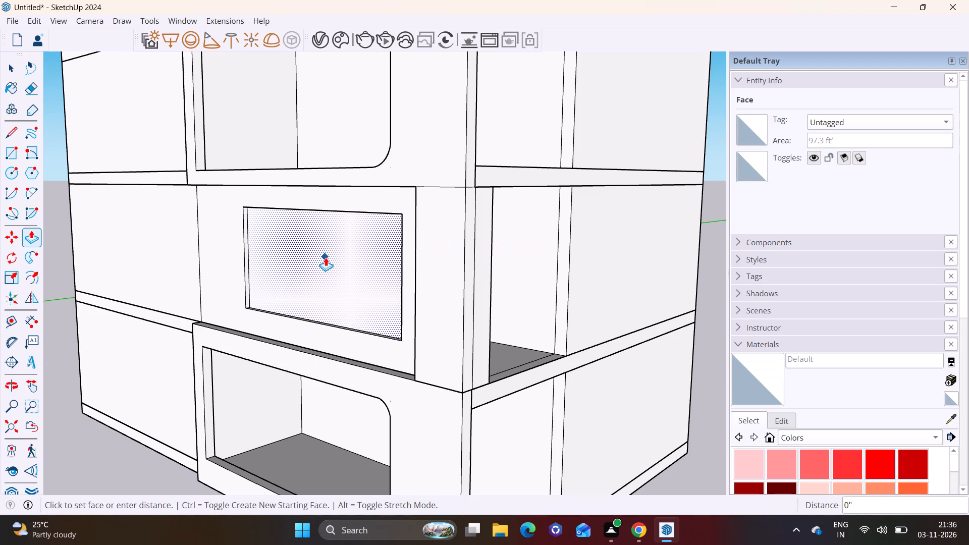
{"action": "left_click", "coordinate": [491, 228]}
{"action": "key", "text": "space"}
Examine the middle-storey opening's position relative to the openings of the storeys above and below.
{"action": "scroll", "coordinate": [315, 276], "scroll_direction": "down", "scroll_amount": 4}
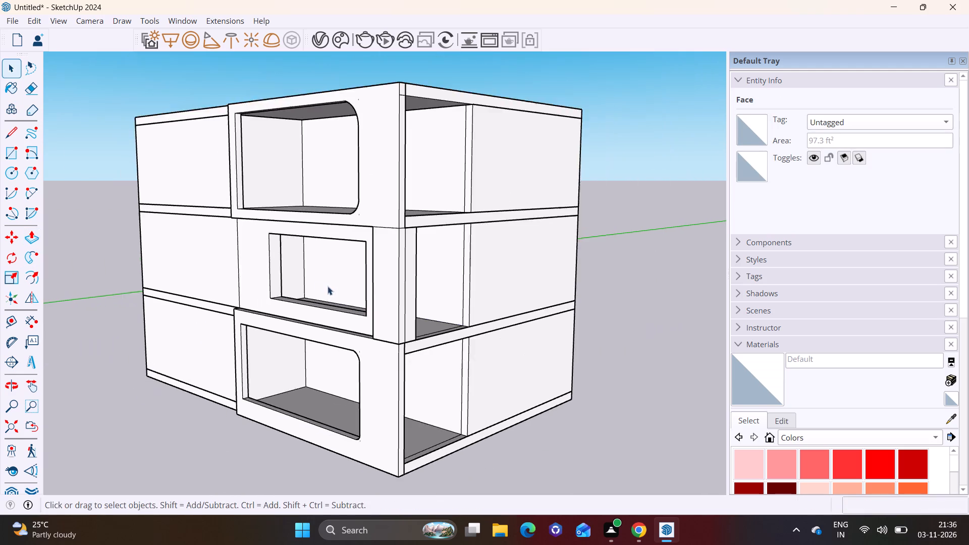
{"action": "middle_click_drag", "start_coordinate": [382, 303], "coordinate": [599, 278]}
{"action": "scroll", "coordinate": [339, 287], "scroll_direction": "up", "scroll_amount": 5}
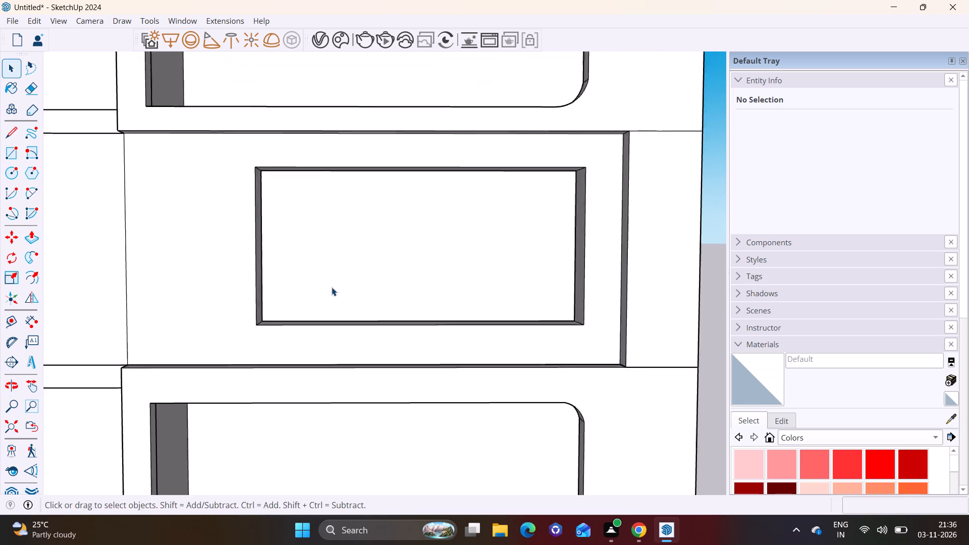
{"action": "scroll", "coordinate": [332, 287], "scroll_direction": "up", "scroll_amount": 2}
{"action": "middle_click_drag", "start_coordinate": [332, 288], "coordinate": [376, 339], "text": "shift"}
{"action": "scroll", "coordinate": [337, 297], "scroll_direction": "down", "scroll_amount": 3}
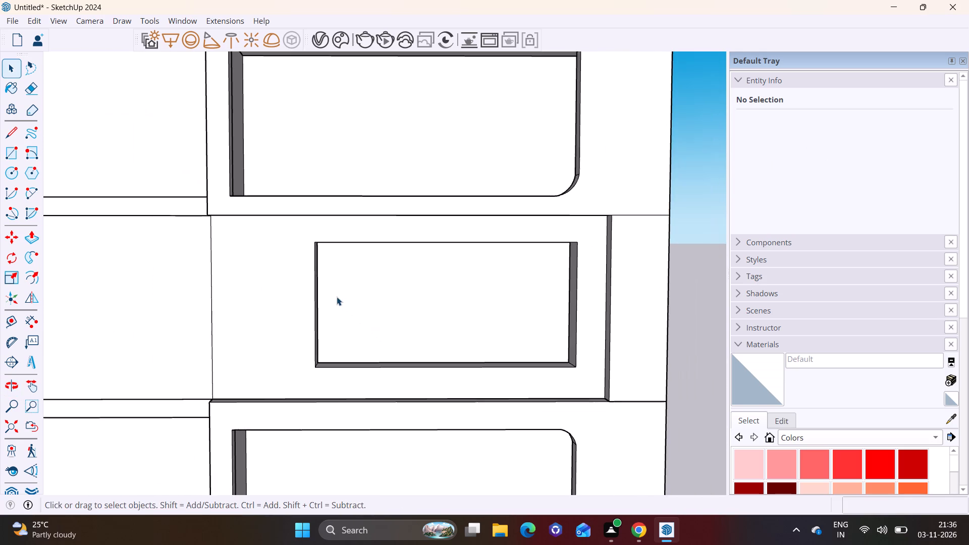
Push/Pull the left jamb face of the middle-storey opening outward about 1' 5 7/8" to widen the opening.
{"action": "left_click", "coordinate": [29, 189]}
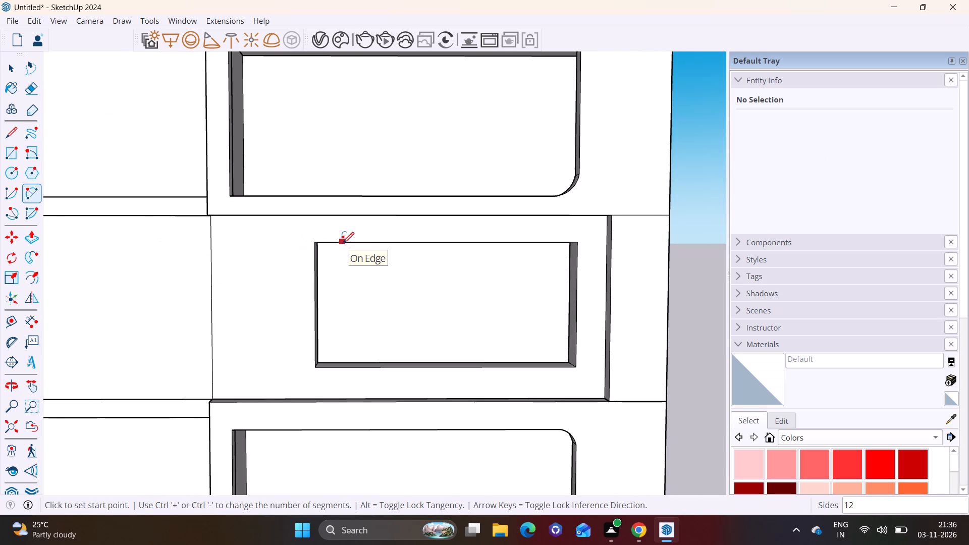
{"action": "middle_click_drag", "start_coordinate": [282, 278], "coordinate": [164, 294]}
{"action": "scroll", "coordinate": [257, 278], "scroll_direction": "up", "scroll_amount": 4}
{"action": "key", "text": "space"}
{"action": "left_click", "coordinate": [282, 289]}
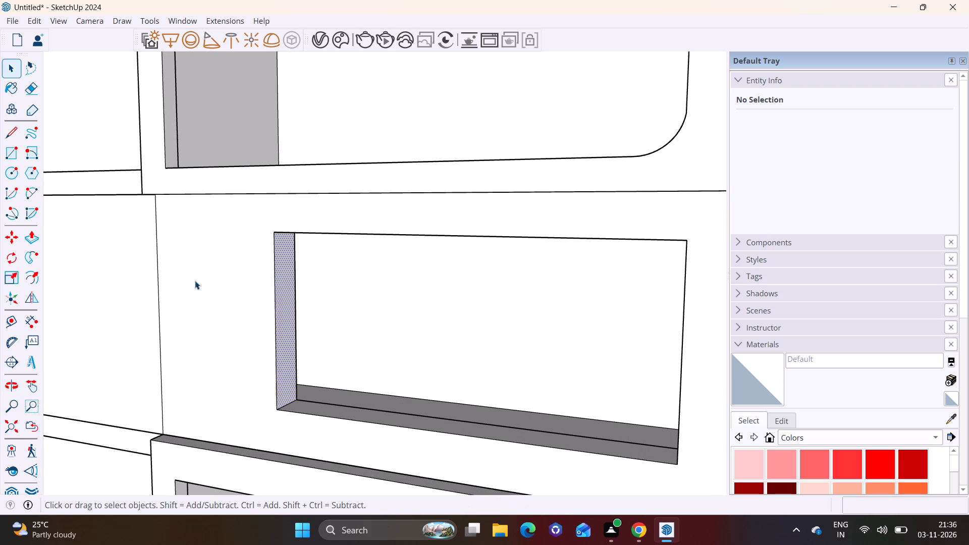
{"action": "left_click", "coordinate": [30, 239]}
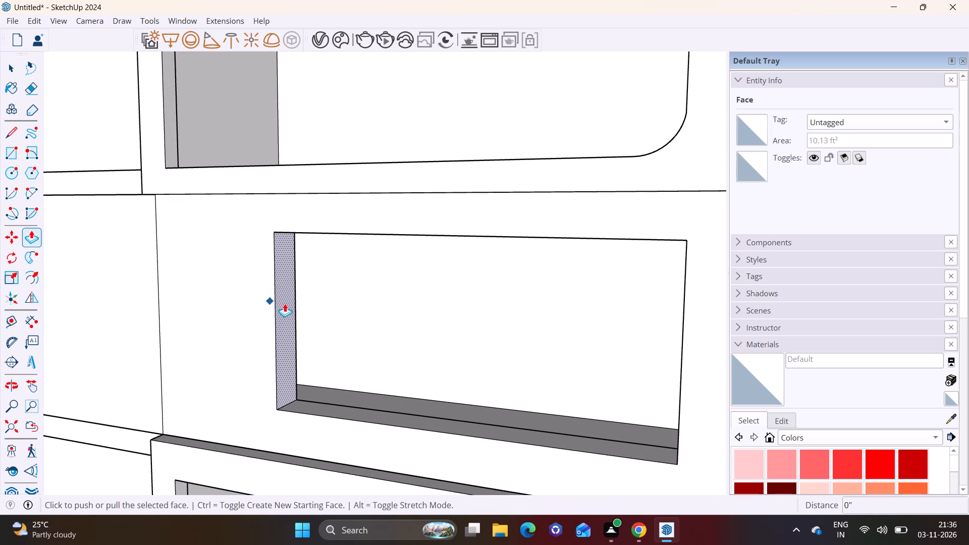
{"action": "left_click", "coordinate": [286, 303]}
{"action": "left_click", "coordinate": [255, 296]}
Draw a tangent two-point arc about 2' 2 1/2" long between endpoints across the upper left corner of the middle-storey opening.
{"action": "middle_click_drag", "start_coordinate": [289, 340], "coordinate": [412, 350]}
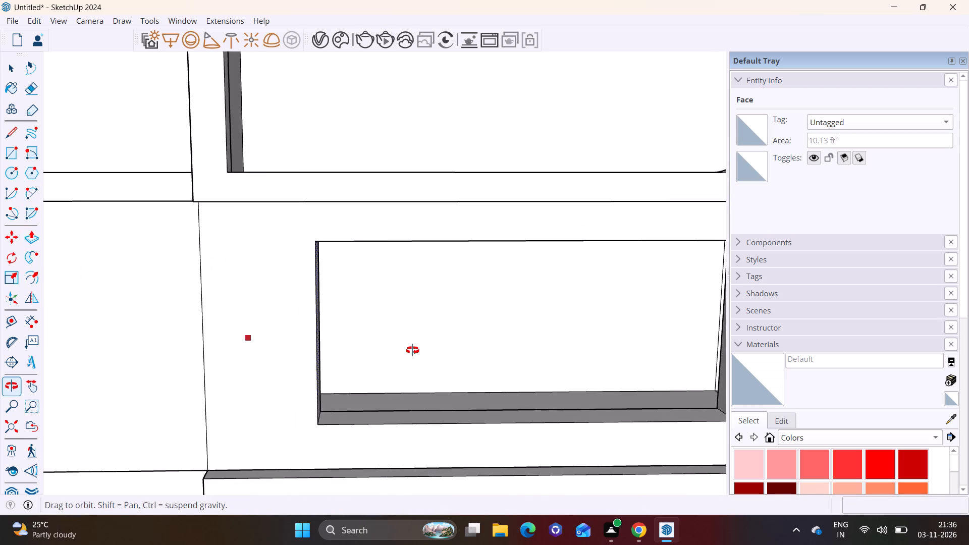
{"action": "middle_click_drag", "start_coordinate": [412, 350], "coordinate": [411, 336]}
{"action": "scroll", "coordinate": [356, 336], "scroll_direction": "down", "scroll_amount": 6}
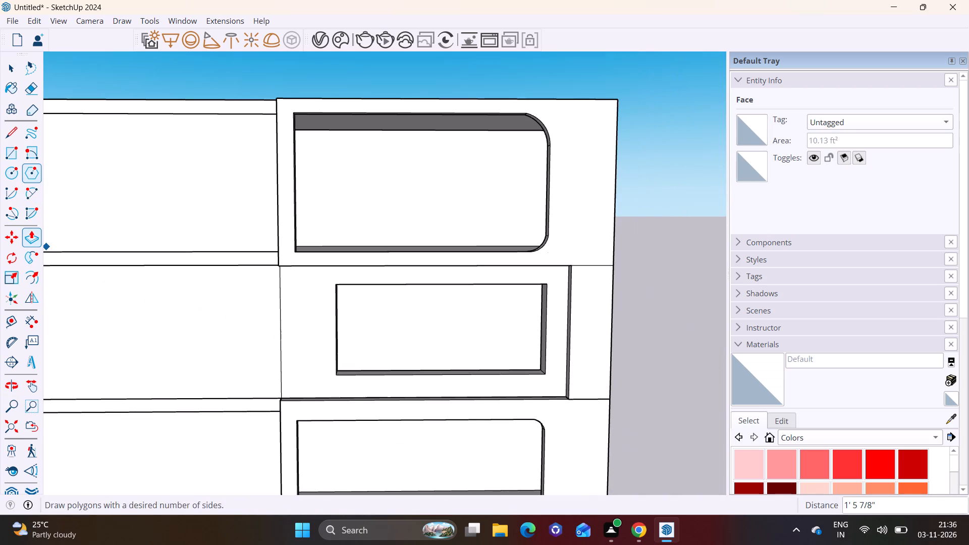
{"action": "left_click", "coordinate": [28, 196]}
{"action": "scroll", "coordinate": [370, 253], "scroll_direction": "up", "scroll_amount": 6}
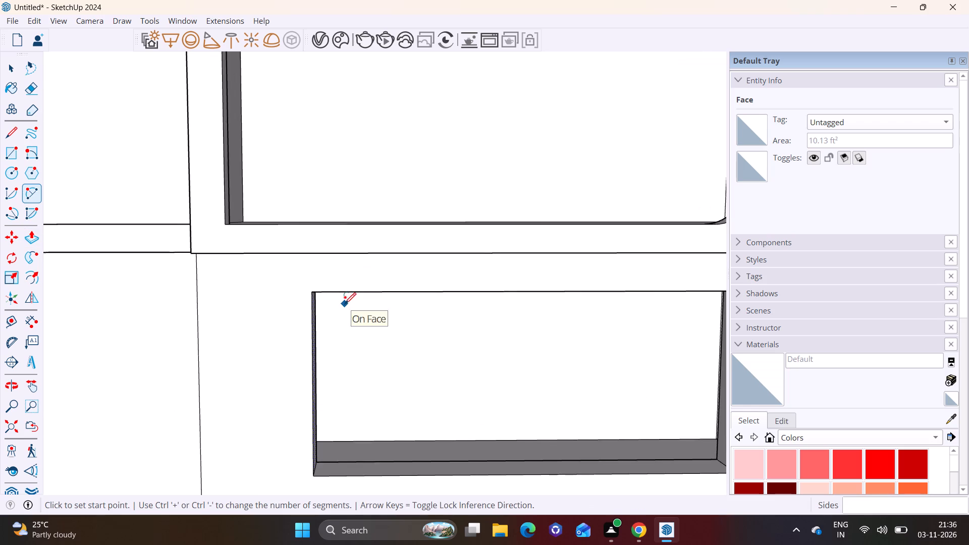
{"action": "middle_click_drag", "start_coordinate": [342, 304], "coordinate": [326, 301]}
{"action": "scroll", "coordinate": [301, 314], "scroll_direction": "up", "scroll_amount": 2}
{"action": "middle_click_drag", "start_coordinate": [339, 315], "coordinate": [362, 303]}
{"action": "scroll", "coordinate": [297, 306], "scroll_direction": "up", "scroll_amount": 3}
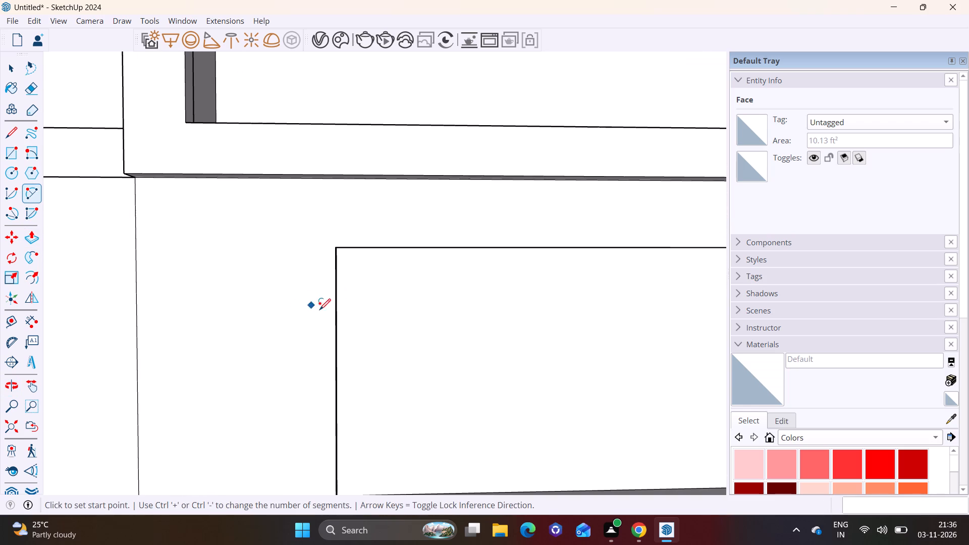
{"action": "left_click", "coordinate": [339, 321]}
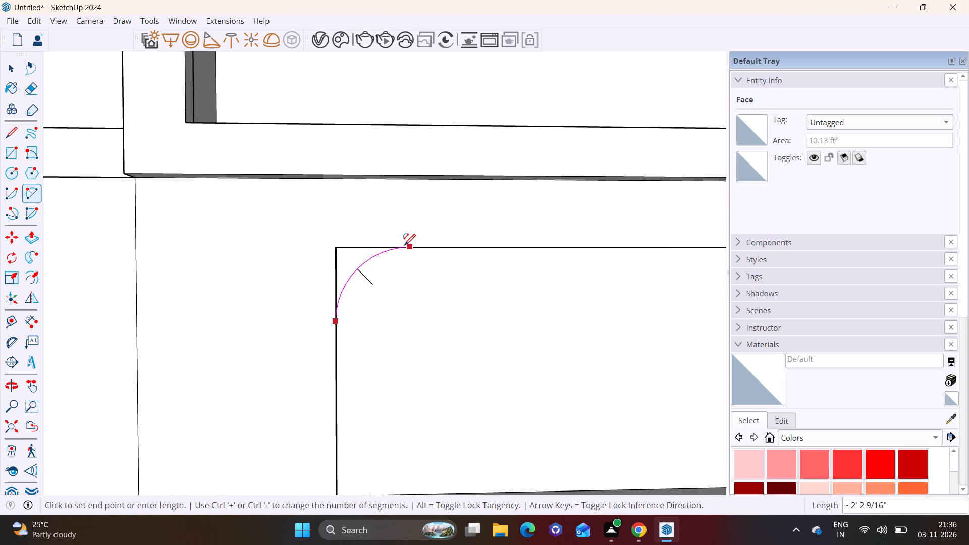
{"action": "double_click", "coordinate": [408, 246]}
{"action": "scroll", "coordinate": [380, 291], "scroll_direction": "down", "scroll_amount": 7}
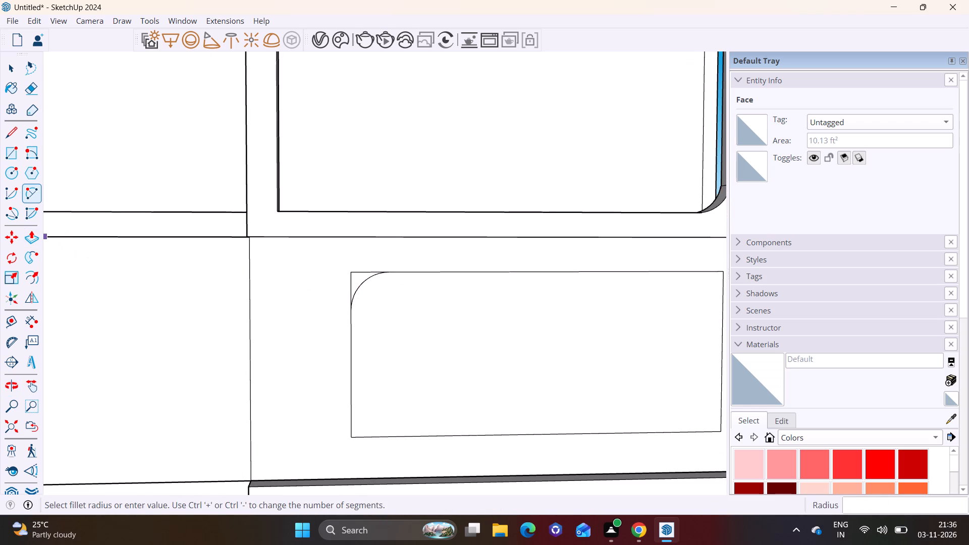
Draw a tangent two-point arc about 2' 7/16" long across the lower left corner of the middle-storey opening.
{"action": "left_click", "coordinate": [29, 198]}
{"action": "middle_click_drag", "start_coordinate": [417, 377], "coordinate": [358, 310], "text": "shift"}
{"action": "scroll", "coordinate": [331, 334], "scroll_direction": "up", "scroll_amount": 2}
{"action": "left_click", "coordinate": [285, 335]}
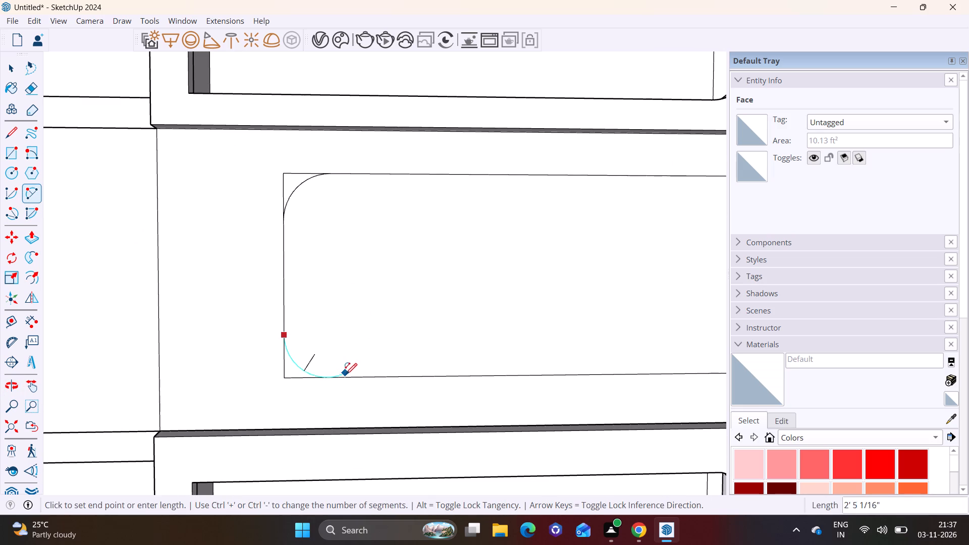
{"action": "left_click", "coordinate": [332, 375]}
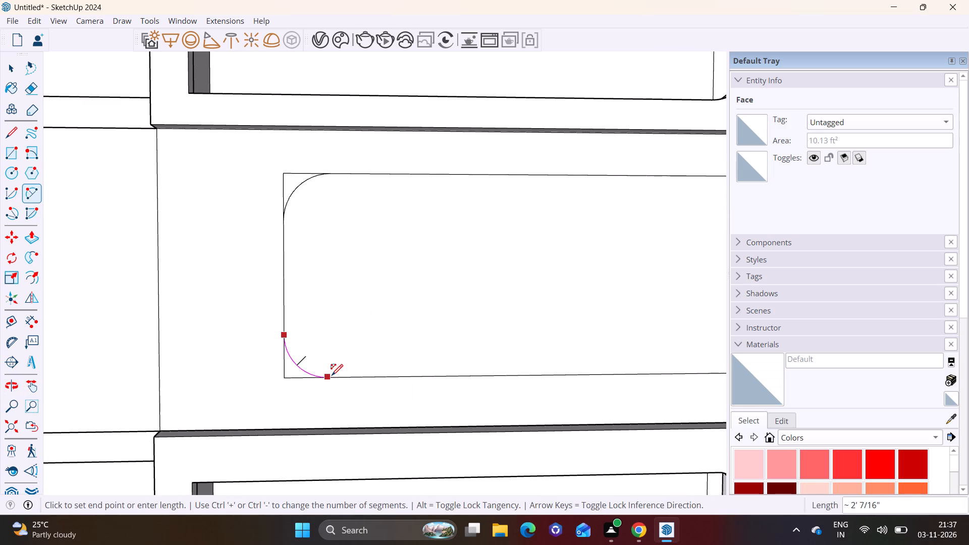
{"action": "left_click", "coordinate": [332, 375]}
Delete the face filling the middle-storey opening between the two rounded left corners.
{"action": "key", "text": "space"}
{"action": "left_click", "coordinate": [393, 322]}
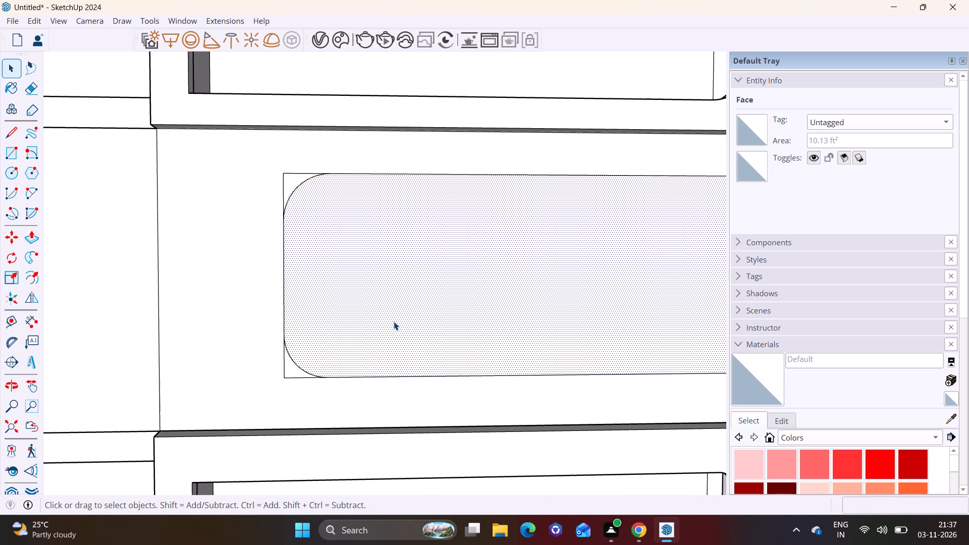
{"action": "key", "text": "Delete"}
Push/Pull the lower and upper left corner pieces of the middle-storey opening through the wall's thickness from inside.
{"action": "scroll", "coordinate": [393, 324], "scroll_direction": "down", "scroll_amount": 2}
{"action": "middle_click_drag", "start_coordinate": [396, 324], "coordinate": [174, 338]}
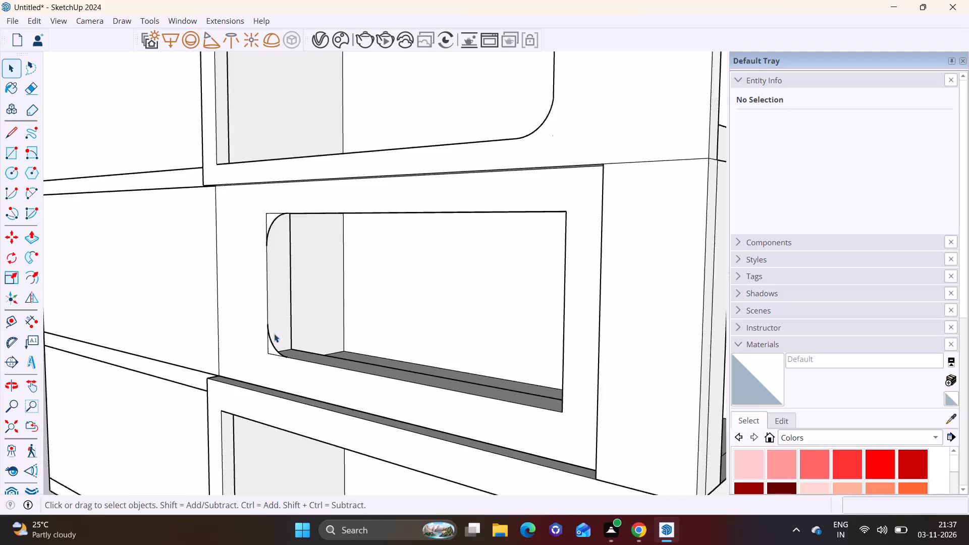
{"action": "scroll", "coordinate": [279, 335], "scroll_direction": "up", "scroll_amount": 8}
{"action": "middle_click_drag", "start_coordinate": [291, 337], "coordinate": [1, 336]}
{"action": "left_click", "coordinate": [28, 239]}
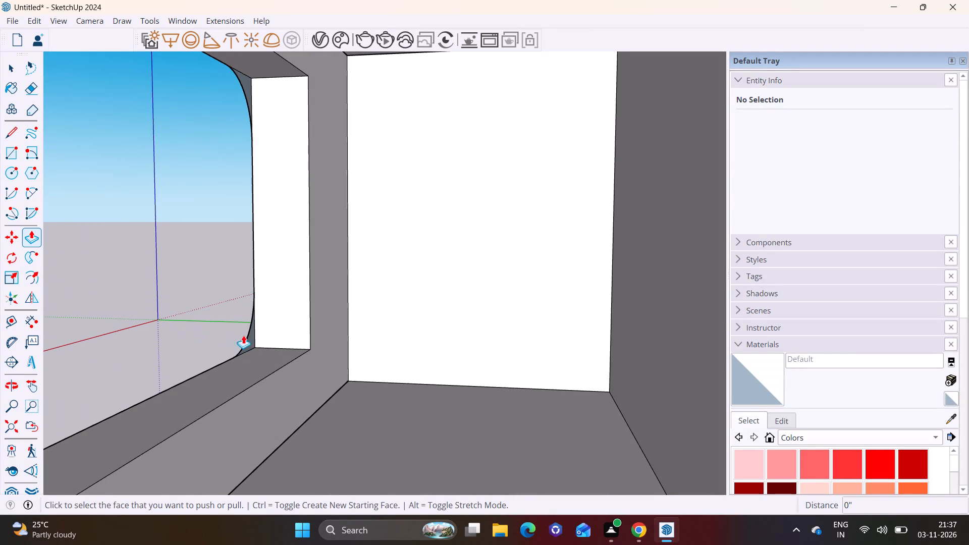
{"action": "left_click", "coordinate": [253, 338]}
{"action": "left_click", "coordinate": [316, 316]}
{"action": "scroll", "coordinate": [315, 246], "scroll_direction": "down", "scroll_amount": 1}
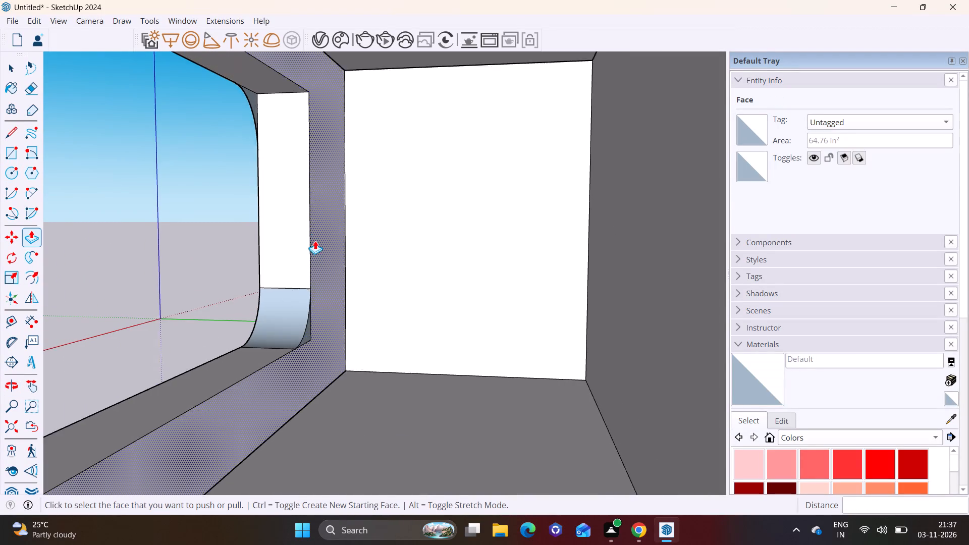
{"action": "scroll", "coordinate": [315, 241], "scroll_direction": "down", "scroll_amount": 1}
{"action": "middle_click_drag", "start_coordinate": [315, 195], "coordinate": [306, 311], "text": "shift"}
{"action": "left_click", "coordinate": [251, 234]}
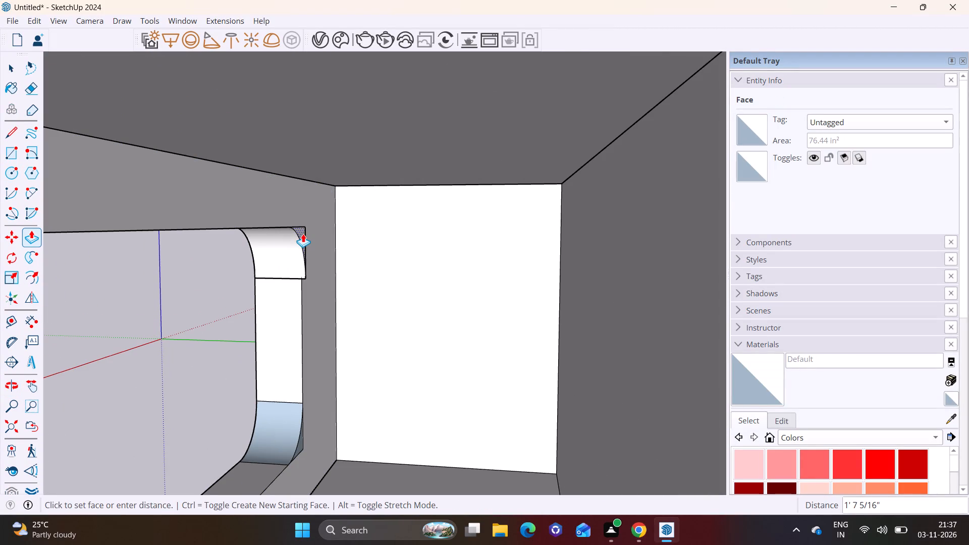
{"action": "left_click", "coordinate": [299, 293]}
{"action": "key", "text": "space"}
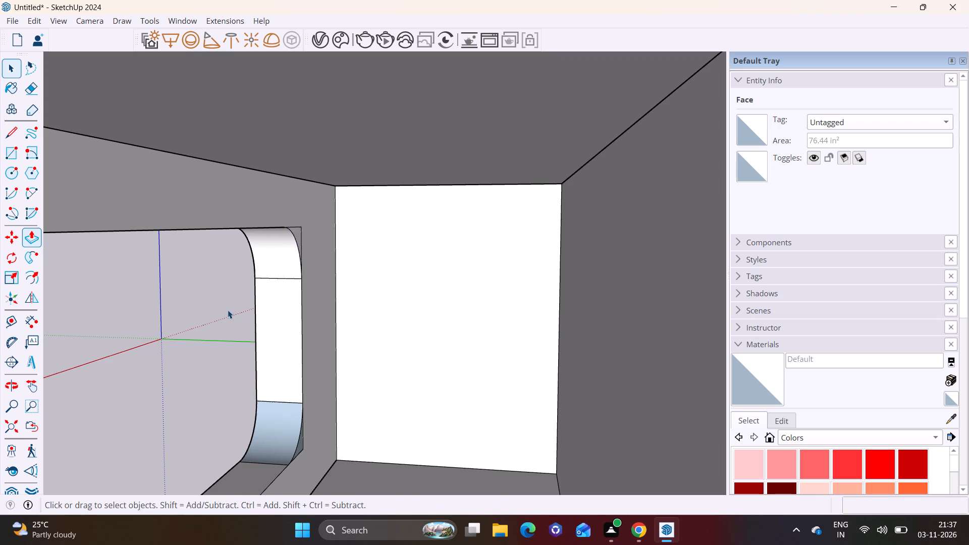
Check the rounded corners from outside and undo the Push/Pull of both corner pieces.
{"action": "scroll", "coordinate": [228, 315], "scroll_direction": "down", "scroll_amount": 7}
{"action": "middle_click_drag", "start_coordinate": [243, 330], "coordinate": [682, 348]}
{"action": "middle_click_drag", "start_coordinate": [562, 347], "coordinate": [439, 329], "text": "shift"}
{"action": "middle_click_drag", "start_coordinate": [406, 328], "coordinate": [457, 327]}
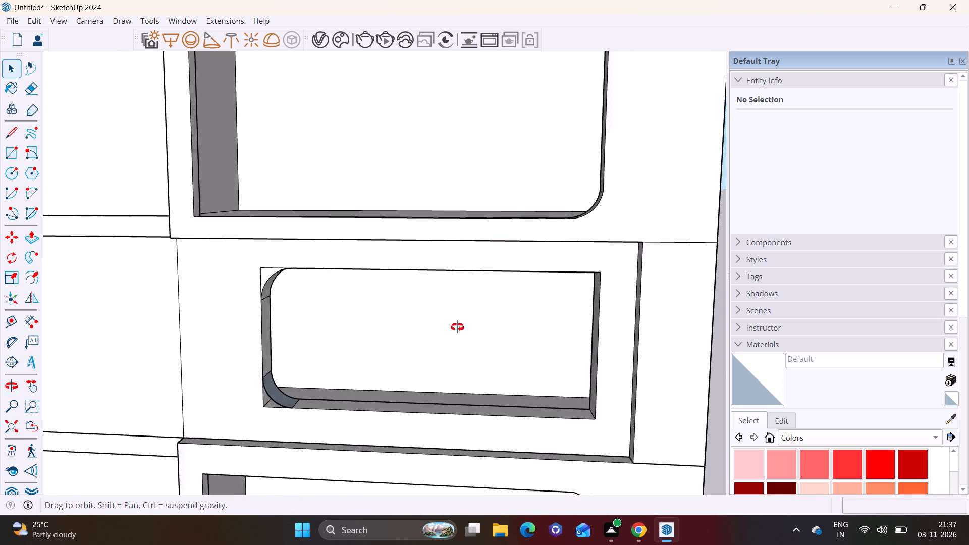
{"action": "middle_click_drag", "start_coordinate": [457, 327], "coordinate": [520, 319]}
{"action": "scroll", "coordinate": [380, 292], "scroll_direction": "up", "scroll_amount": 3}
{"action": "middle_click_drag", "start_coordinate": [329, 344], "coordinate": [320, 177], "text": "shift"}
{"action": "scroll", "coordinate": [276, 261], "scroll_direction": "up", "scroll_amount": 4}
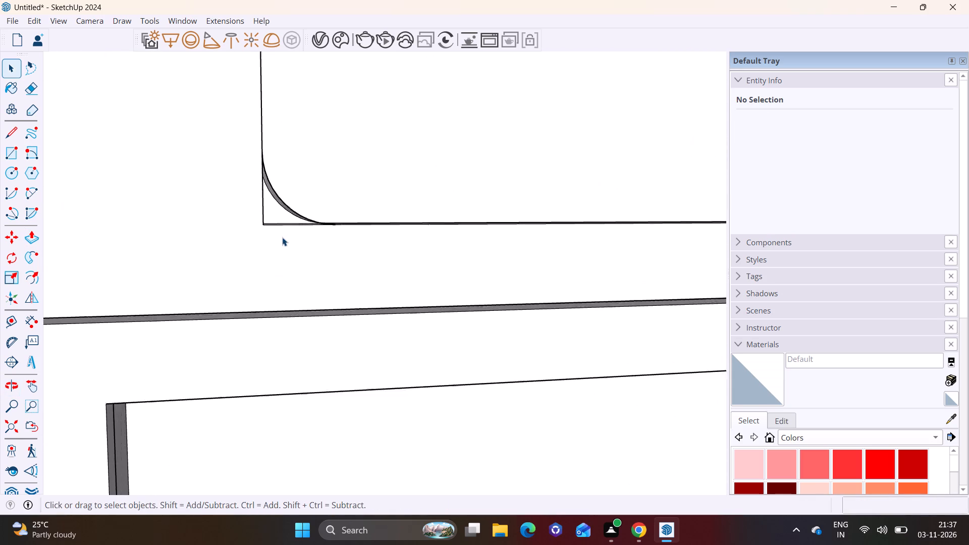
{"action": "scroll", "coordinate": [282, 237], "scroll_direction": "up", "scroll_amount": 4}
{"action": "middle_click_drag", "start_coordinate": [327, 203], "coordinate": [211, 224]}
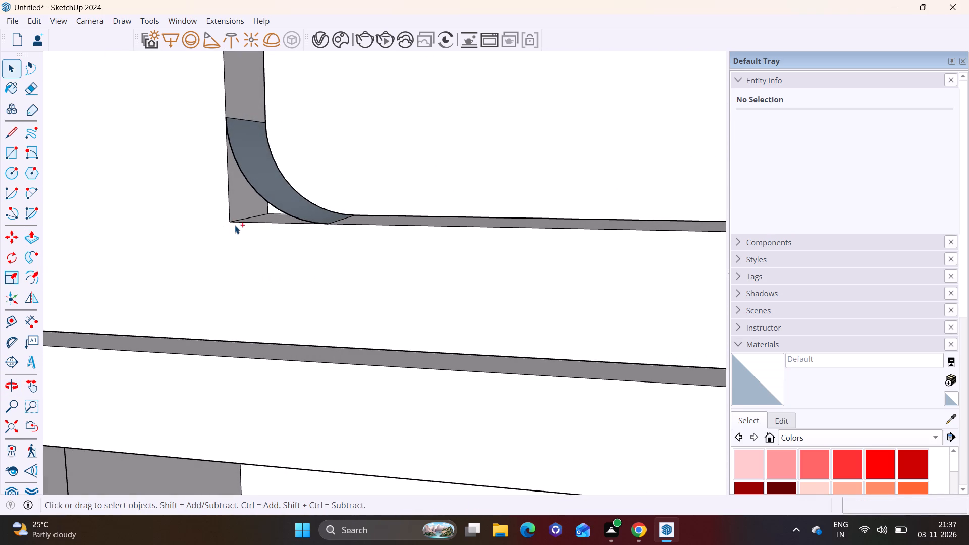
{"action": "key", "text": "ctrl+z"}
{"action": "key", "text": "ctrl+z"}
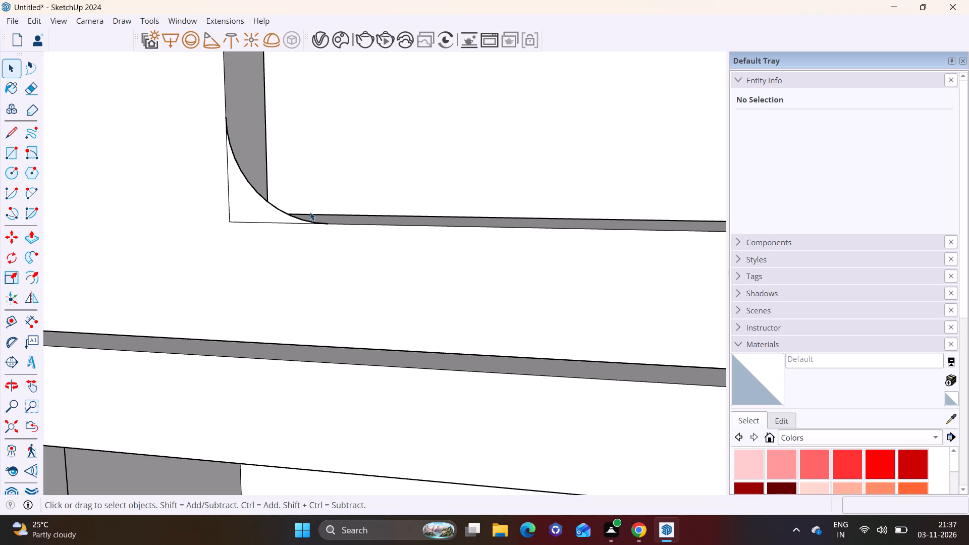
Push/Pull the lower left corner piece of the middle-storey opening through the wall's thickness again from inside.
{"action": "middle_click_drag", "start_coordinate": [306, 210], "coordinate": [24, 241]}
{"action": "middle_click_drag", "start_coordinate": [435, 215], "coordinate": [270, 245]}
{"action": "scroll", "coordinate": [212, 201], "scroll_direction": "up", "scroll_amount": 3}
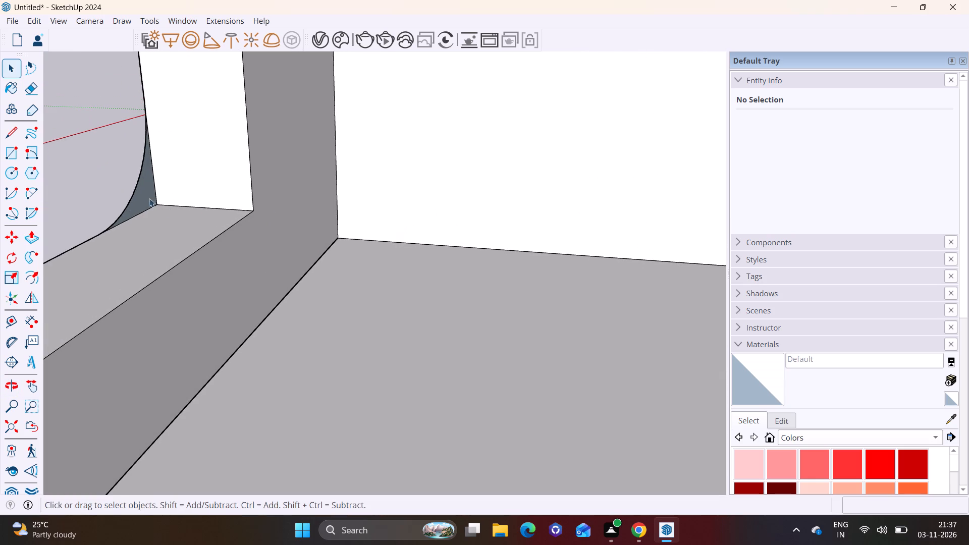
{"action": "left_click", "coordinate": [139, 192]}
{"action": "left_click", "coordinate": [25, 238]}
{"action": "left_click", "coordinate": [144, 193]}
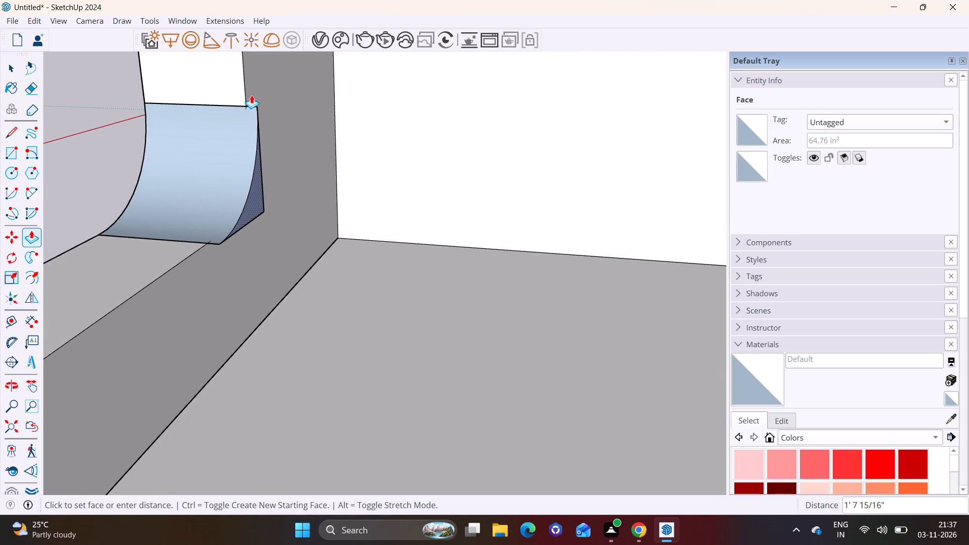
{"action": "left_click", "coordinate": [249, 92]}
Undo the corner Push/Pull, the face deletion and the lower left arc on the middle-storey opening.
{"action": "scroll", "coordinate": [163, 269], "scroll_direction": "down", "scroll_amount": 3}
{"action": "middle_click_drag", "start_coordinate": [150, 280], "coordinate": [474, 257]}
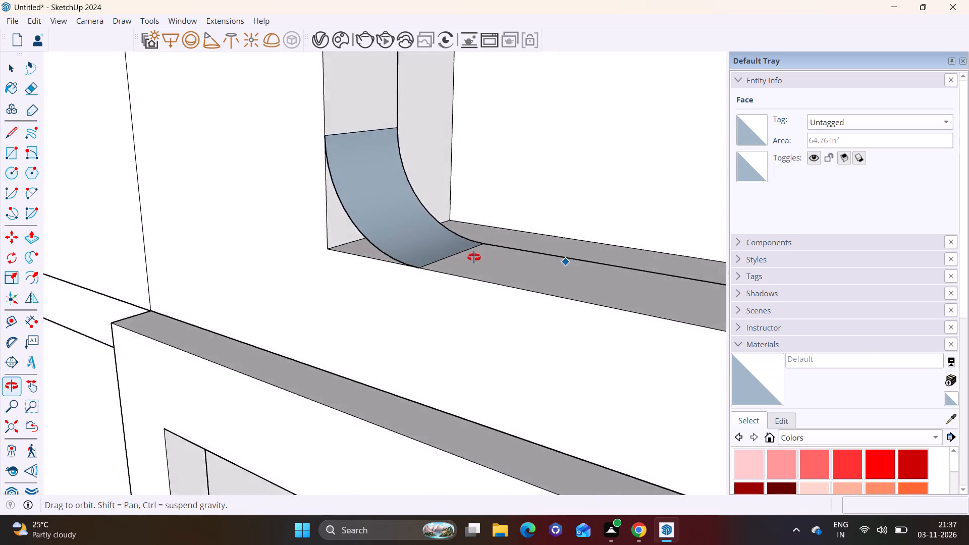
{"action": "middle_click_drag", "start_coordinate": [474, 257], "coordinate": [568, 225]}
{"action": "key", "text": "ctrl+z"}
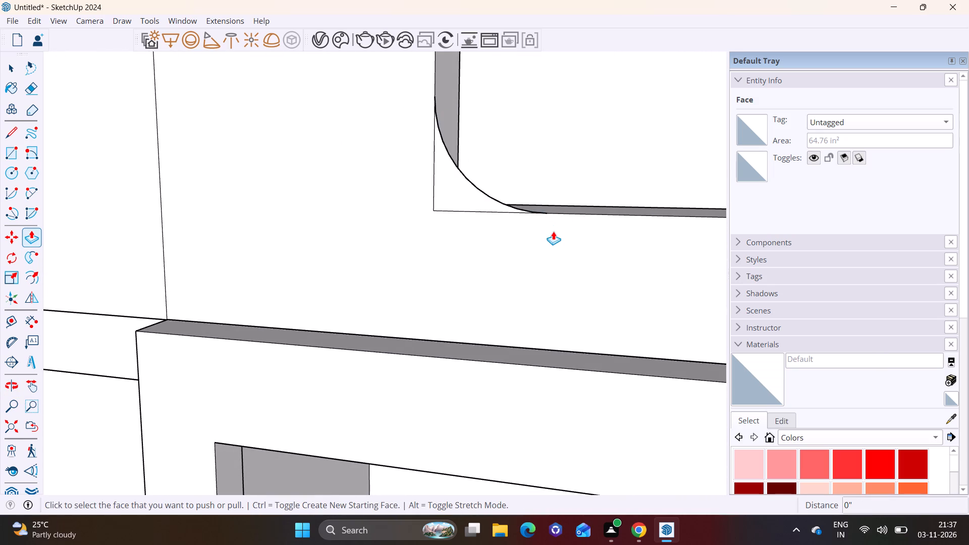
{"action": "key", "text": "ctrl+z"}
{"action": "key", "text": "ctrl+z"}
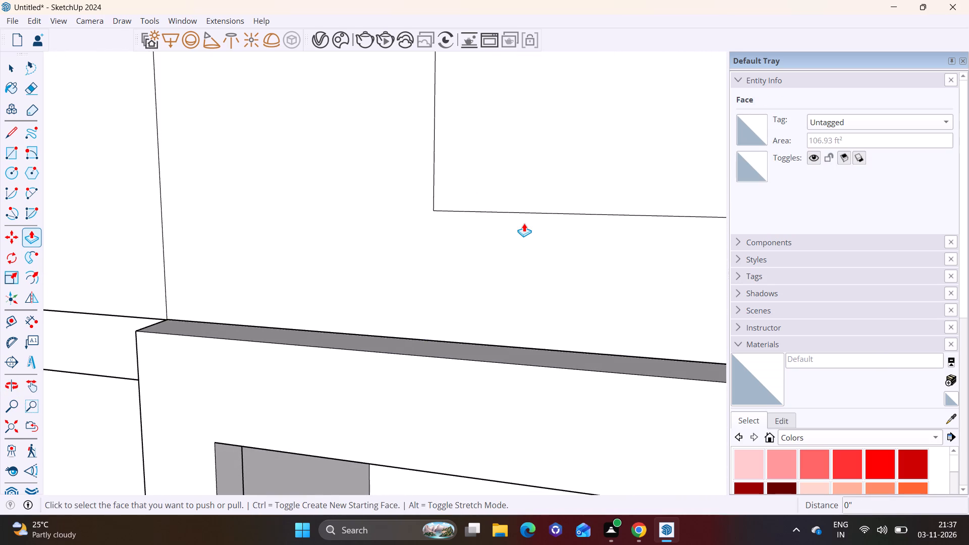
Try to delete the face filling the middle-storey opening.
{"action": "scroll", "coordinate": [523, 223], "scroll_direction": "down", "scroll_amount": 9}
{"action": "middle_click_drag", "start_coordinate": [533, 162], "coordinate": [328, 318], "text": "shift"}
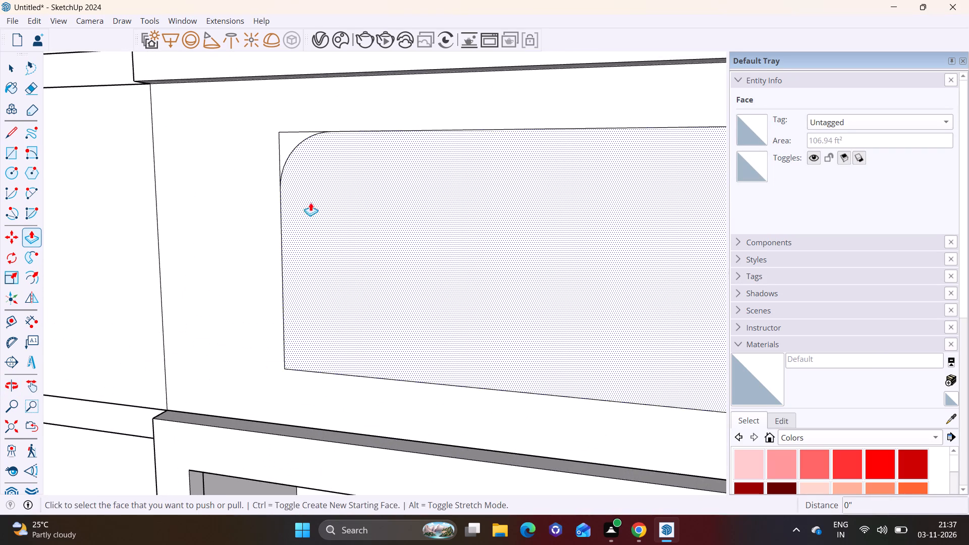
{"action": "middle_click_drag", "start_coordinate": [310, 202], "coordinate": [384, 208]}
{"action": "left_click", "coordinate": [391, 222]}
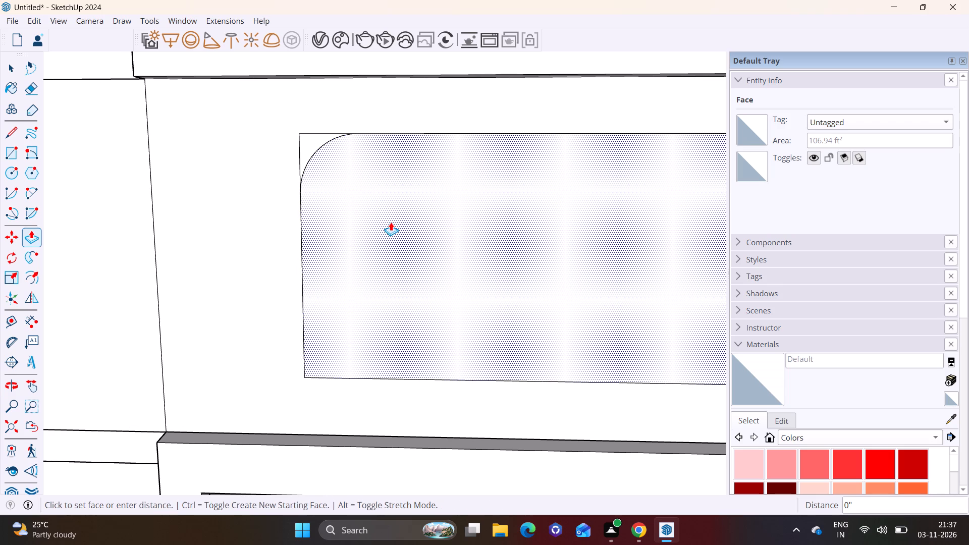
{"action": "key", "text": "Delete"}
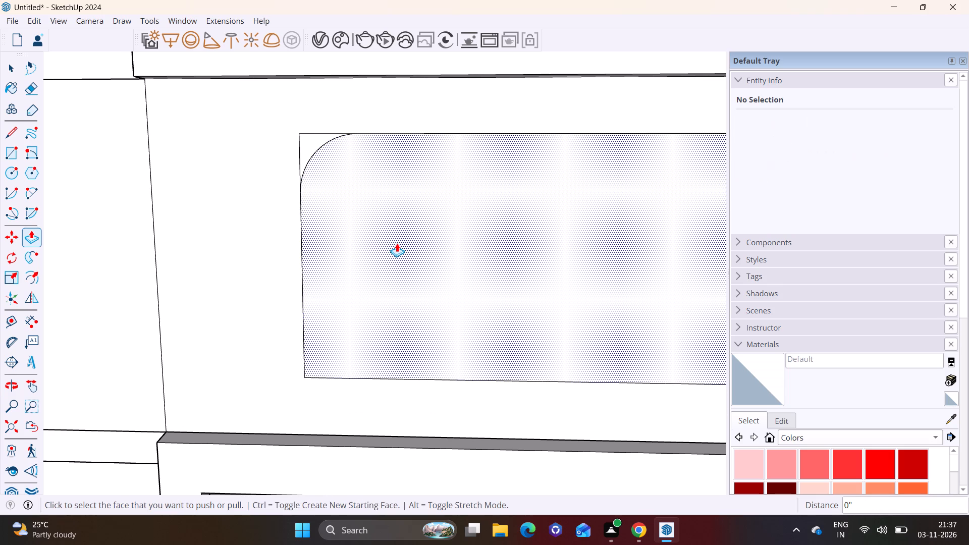
Push/Pull the face filling the middle-storey opening inward 1' 4 1/2" through the wall's thickness.
{"action": "key", "text": "space"}
{"action": "left_click", "coordinate": [398, 244]}
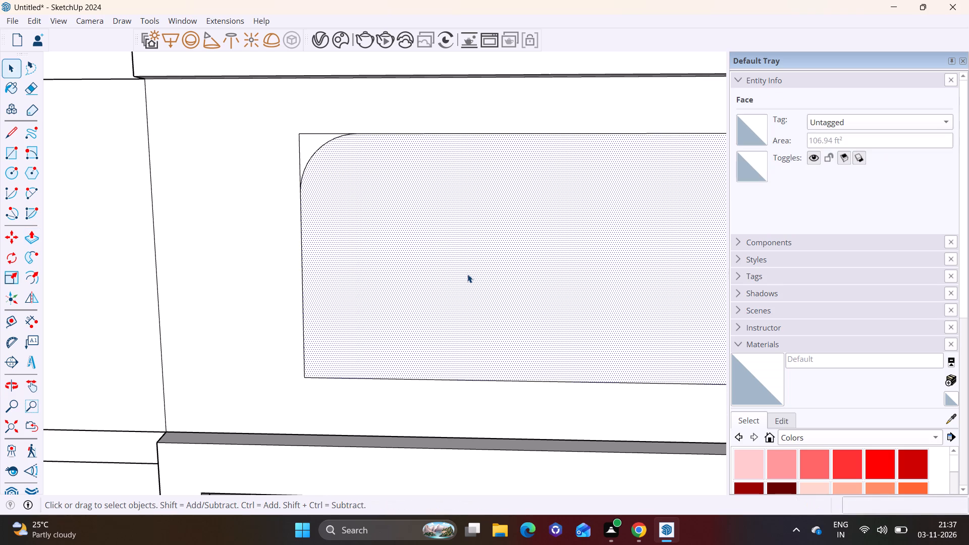
{"action": "scroll", "coordinate": [467, 274], "scroll_direction": "down", "scroll_amount": 3}
{"action": "middle_click_drag", "start_coordinate": [466, 274], "coordinate": [247, 322]}
{"action": "scroll", "coordinate": [246, 322], "scroll_direction": "down", "scroll_amount": 4}
{"action": "middle_click_drag", "start_coordinate": [484, 307], "coordinate": [346, 221], "text": "shift"}
{"action": "left_click", "coordinate": [35, 232]}
{"action": "left_click", "coordinate": [350, 233]}
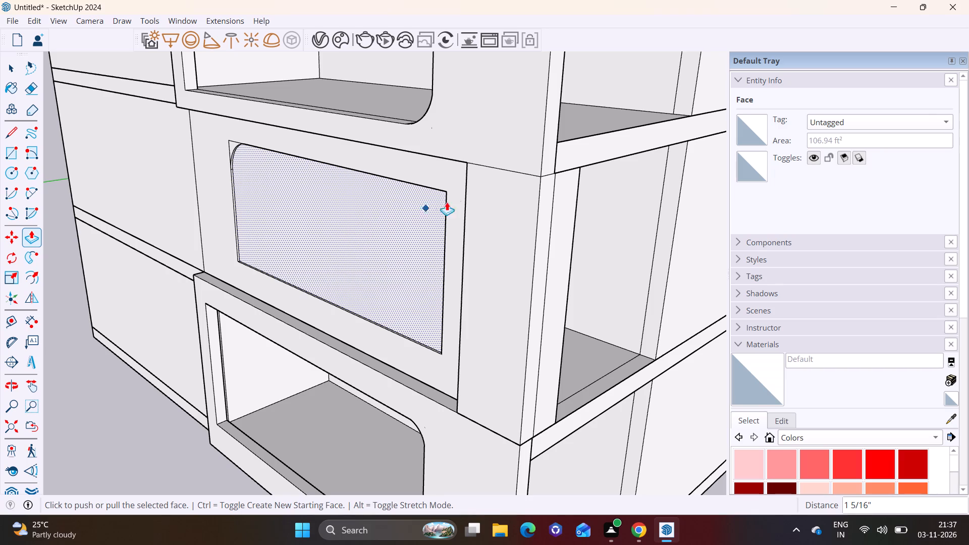
{"action": "left_click", "coordinate": [582, 188]}
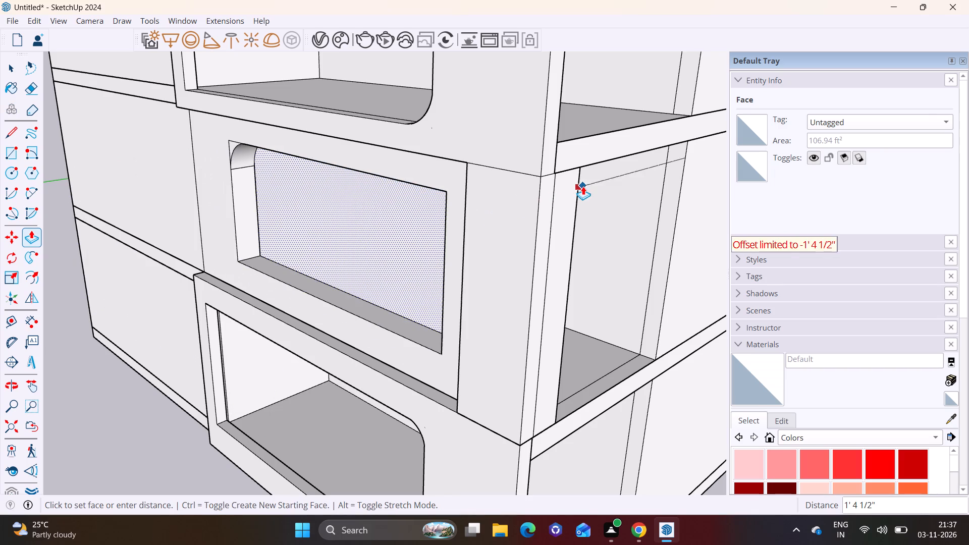
{"action": "left_click", "coordinate": [583, 186]}
{"action": "left_click", "coordinate": [407, 249]}
{"action": "left_click", "coordinate": [577, 185]}
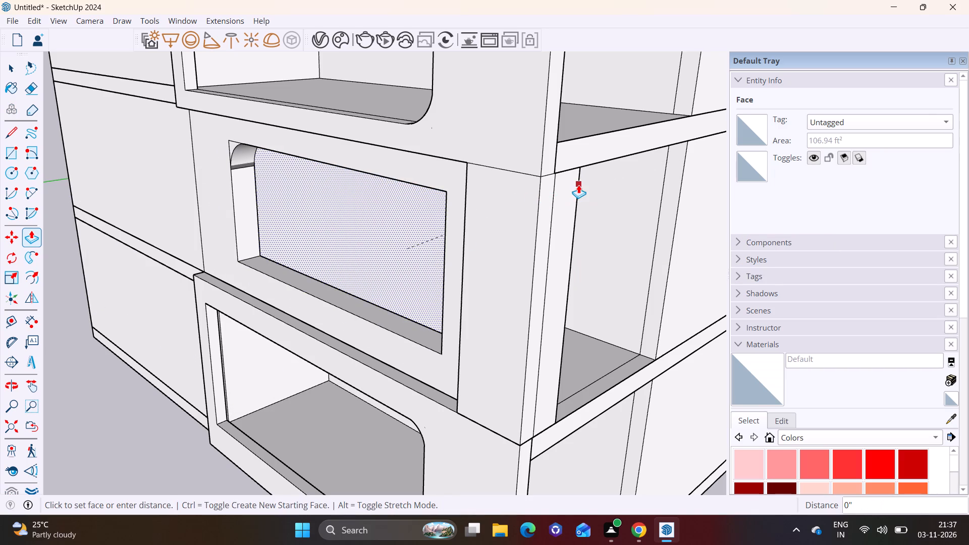
{"action": "left_click", "coordinate": [390, 237]}
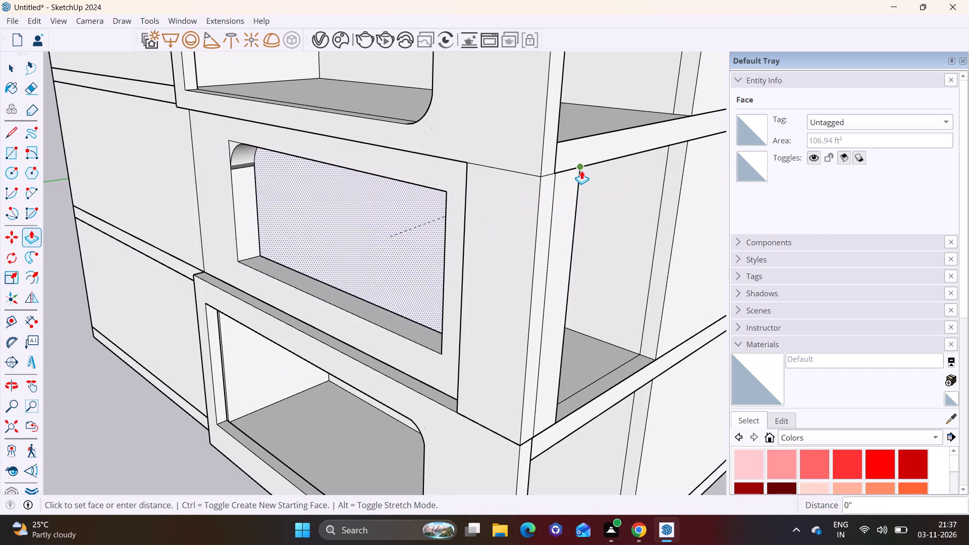
{"action": "left_click", "coordinate": [581, 171]}
Delete the pushed-back face to open up the middle-storey opening.
{"action": "key", "text": "space"}
{"action": "left_click", "coordinate": [373, 241]}
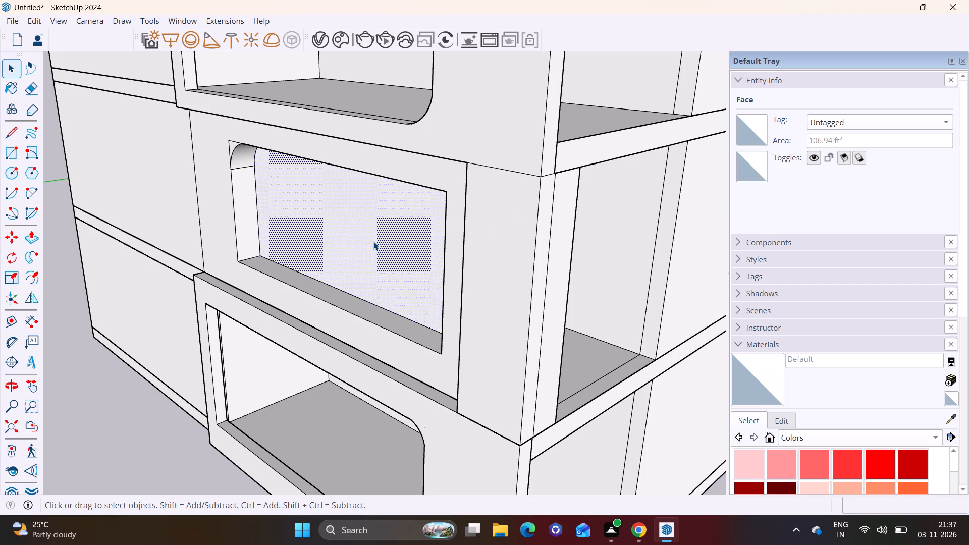
{"action": "key", "text": "Delete"}
Draw a tangent two-point arc about 2' 1 3/8" long across the lower left corner of the middle-storey opening.
{"action": "middle_click_drag", "start_coordinate": [376, 247], "coordinate": [460, 207]}
{"action": "middle_click_drag", "start_coordinate": [238, 228], "coordinate": [394, 239]}
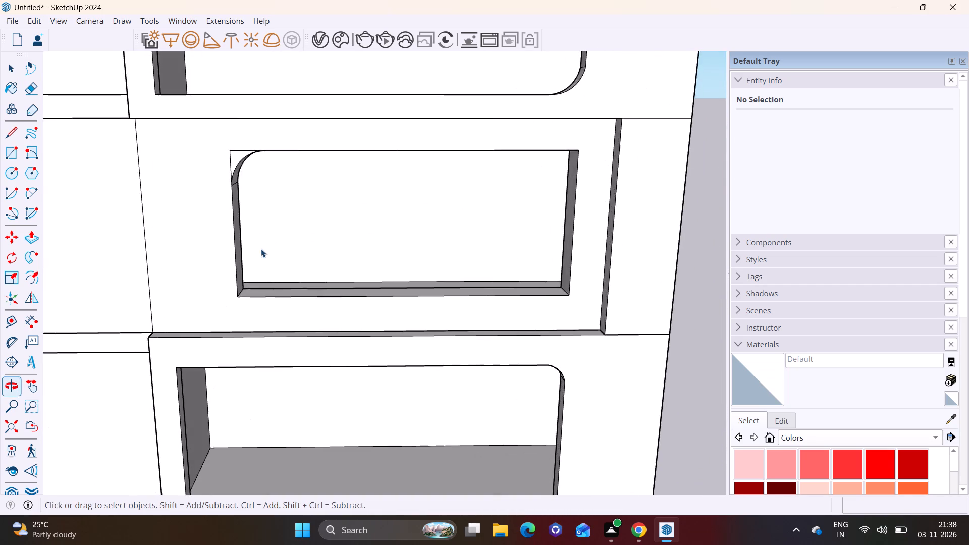
{"action": "scroll", "coordinate": [248, 245], "scroll_direction": "up", "scroll_amount": 3}
{"action": "left_click", "coordinate": [30, 189]}
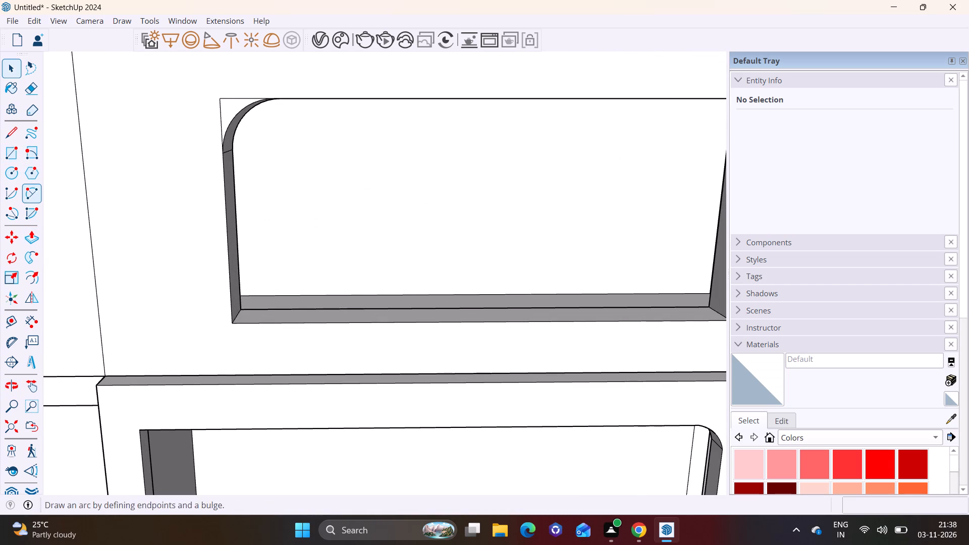
{"action": "scroll", "coordinate": [223, 243], "scroll_direction": "up", "scroll_amount": 3}
{"action": "middle_click_drag", "start_coordinate": [254, 293], "coordinate": [265, 261]}
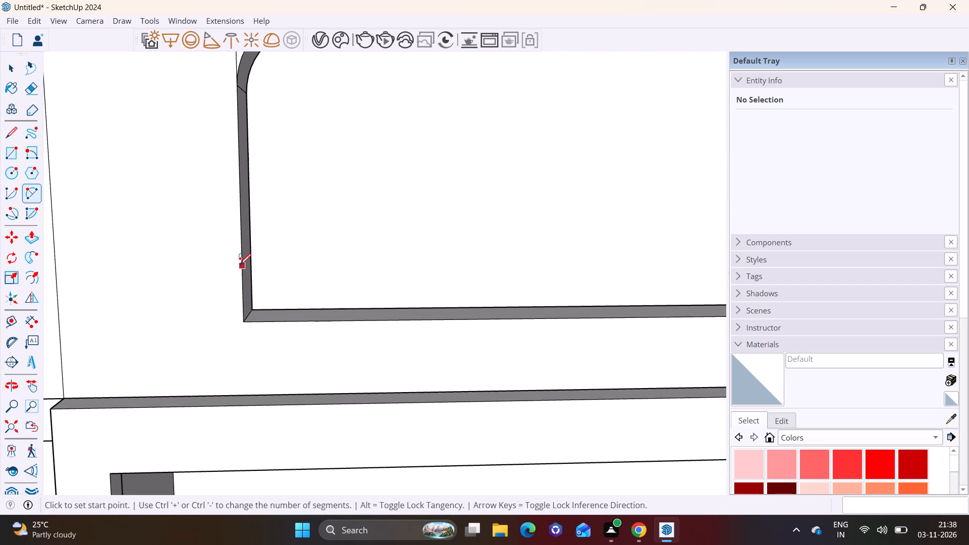
{"action": "left_click", "coordinate": [240, 257]}
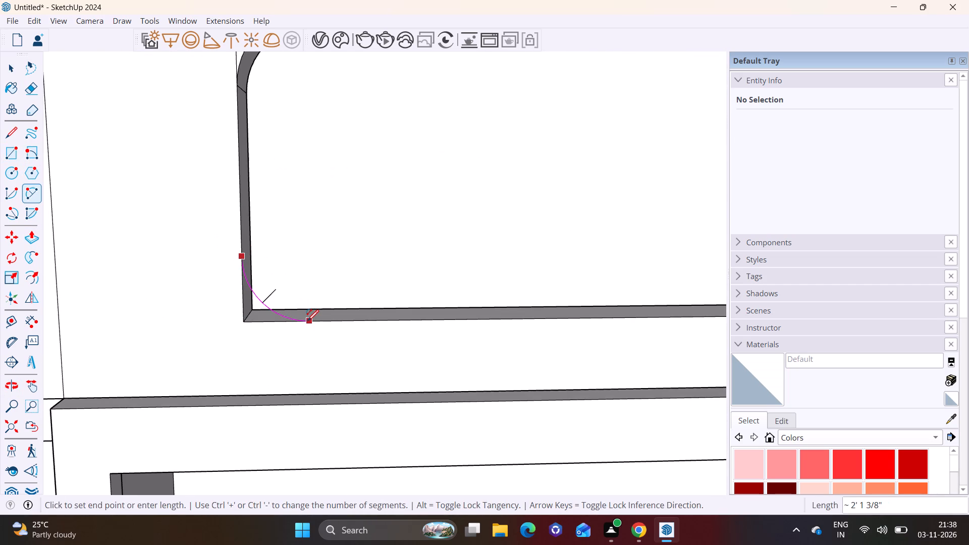
{"action": "double_click", "coordinate": [314, 321]}
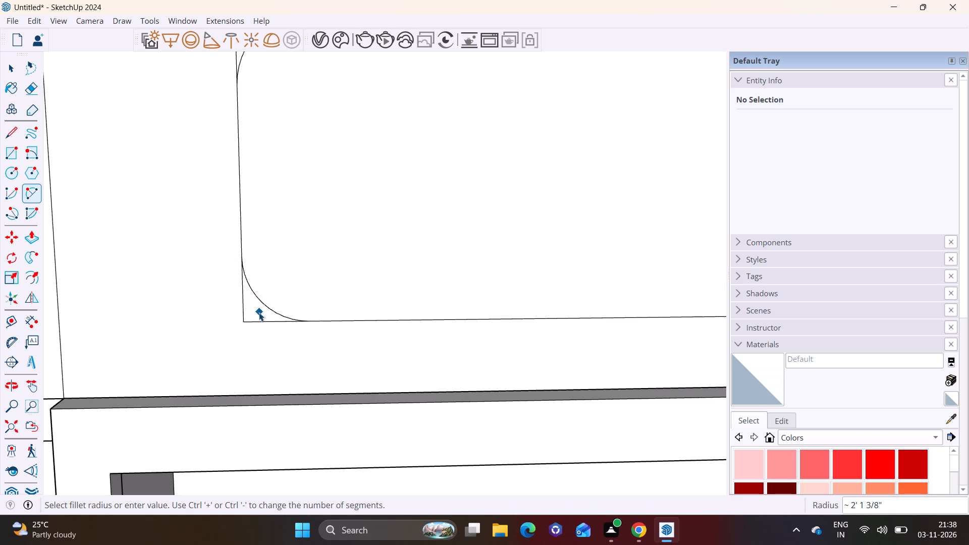
{"action": "key", "text": "space"}
Push/Pull the face with two rounded left corners in the middle-storey opening inward 1' 3 5/8".
{"action": "scroll", "coordinate": [402, 280], "scroll_direction": "down", "scroll_amount": 7}
{"action": "middle_click_drag", "start_coordinate": [433, 276], "coordinate": [339, 284], "text": "shift"}
{"action": "middle_click_drag", "start_coordinate": [408, 268], "coordinate": [175, 297]}
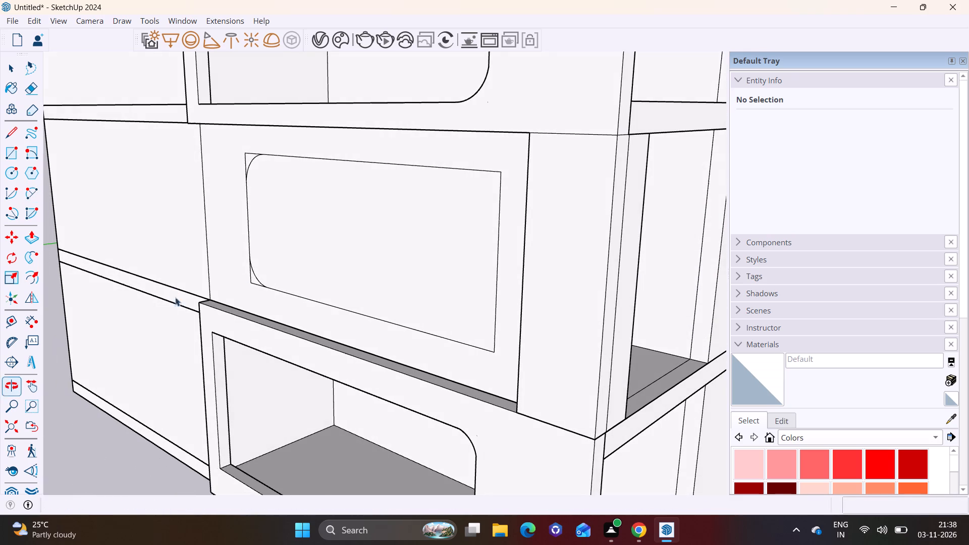
{"action": "left_click", "coordinate": [421, 258]}
{"action": "left_click", "coordinate": [28, 231]}
{"action": "left_click", "coordinate": [426, 261]}
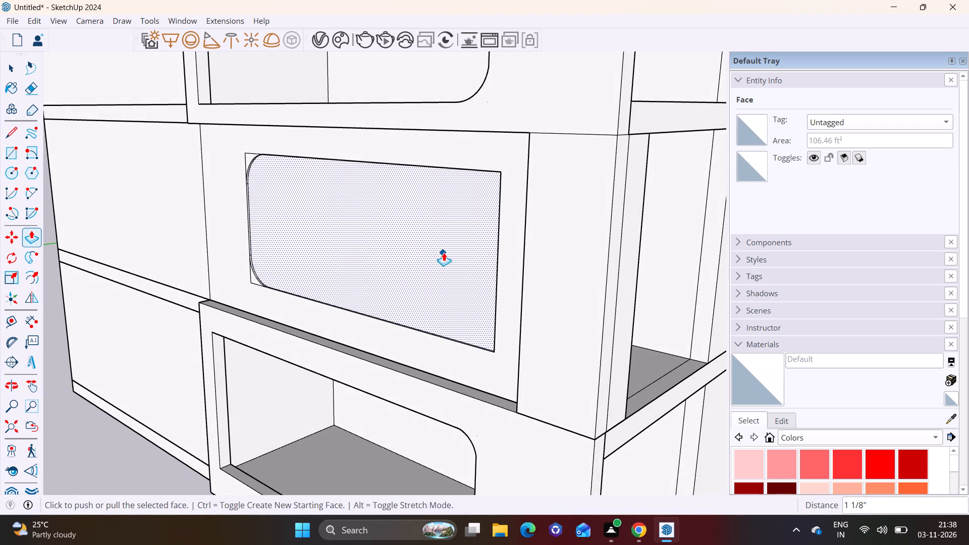
{"action": "left_click", "coordinate": [444, 252]}
{"action": "left_click", "coordinate": [358, 263]}
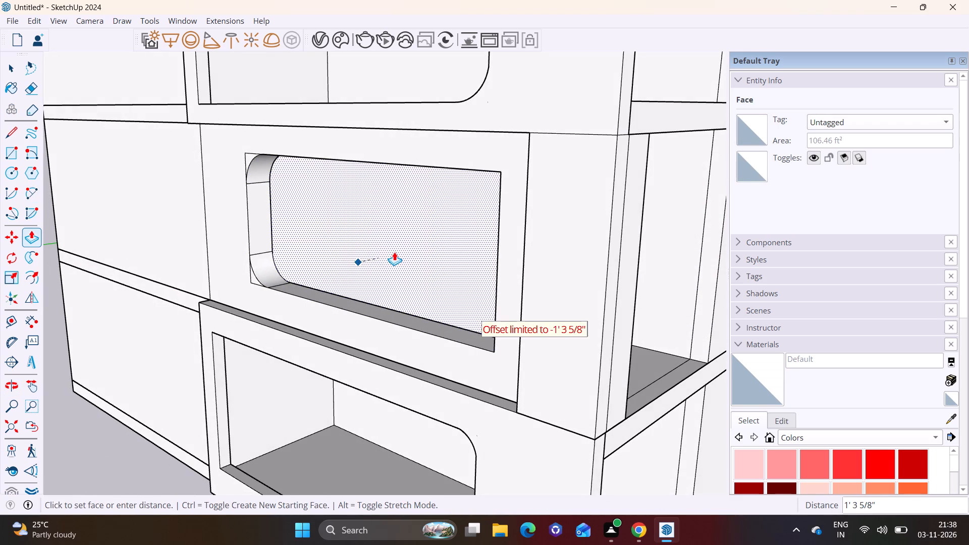
{"action": "left_click", "coordinate": [394, 252]}
Delete the pushed-back face with rounded left corners to open up the middle-storey opening.
{"action": "key", "text": "space"}
{"action": "left_click", "coordinate": [358, 258]}
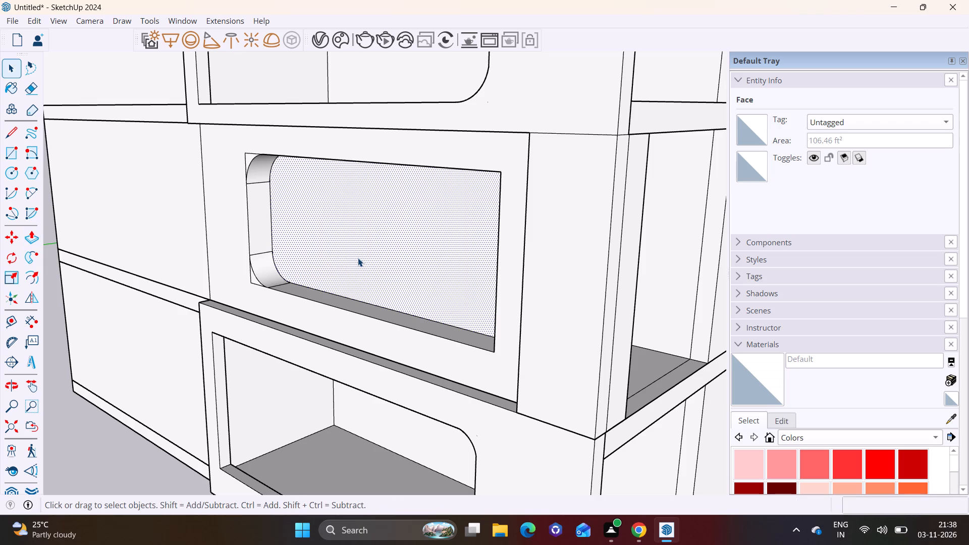
{"action": "key", "text": "Delete"}
Erase the leftover square corner edges outside the upper and lower left arcs of the middle-storey opening.
{"action": "middle_click_drag", "start_coordinate": [360, 261], "coordinate": [80, 265]}
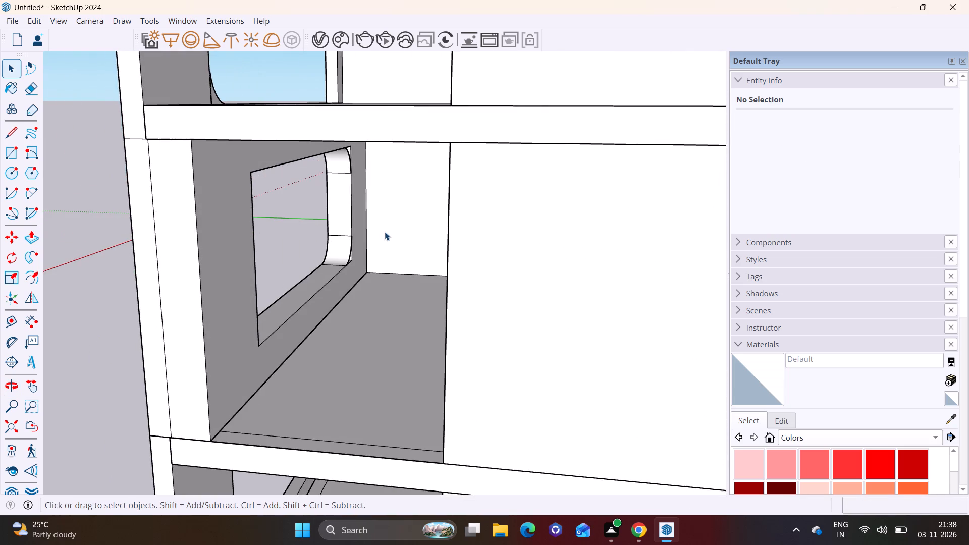
{"action": "scroll", "coordinate": [386, 232], "scroll_direction": "up", "scroll_amount": 9}
{"action": "middle_click_drag", "start_coordinate": [327, 264], "coordinate": [559, 260]}
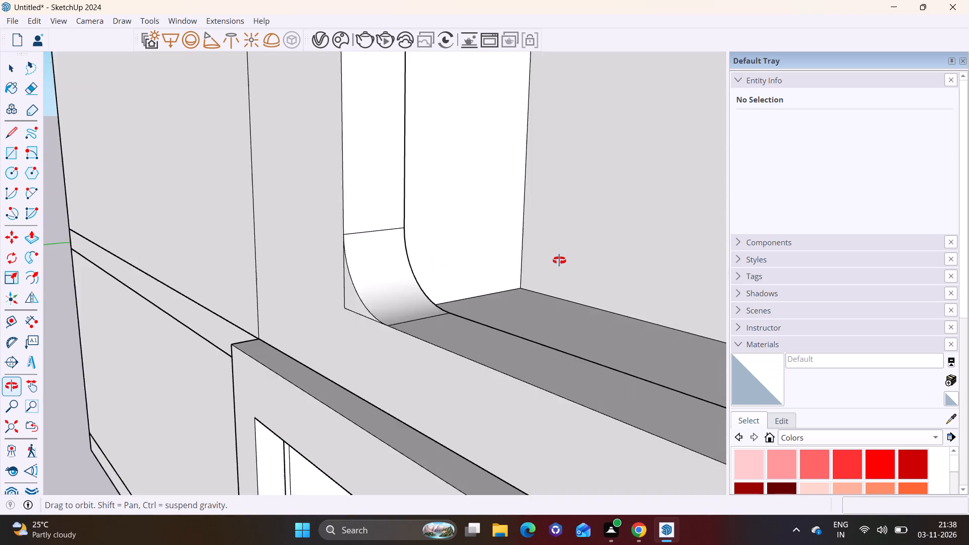
{"action": "middle_click_drag", "start_coordinate": [559, 260], "coordinate": [608, 260]}
{"action": "middle_click", "coordinate": [395, 302]}
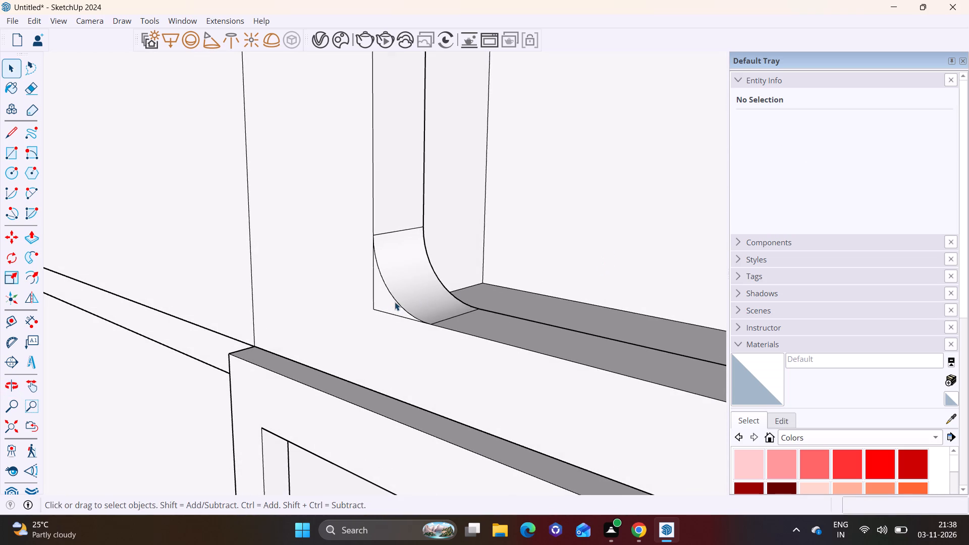
{"action": "scroll", "coordinate": [395, 302], "scroll_direction": "down", "scroll_amount": 6}
{"action": "middle_click_drag", "start_coordinate": [411, 297], "coordinate": [583, 256]}
{"action": "scroll", "coordinate": [471, 254], "scroll_direction": "down", "scroll_amount": 2}
{"action": "middle_click_drag", "start_coordinate": [468, 254], "coordinate": [466, 254]}
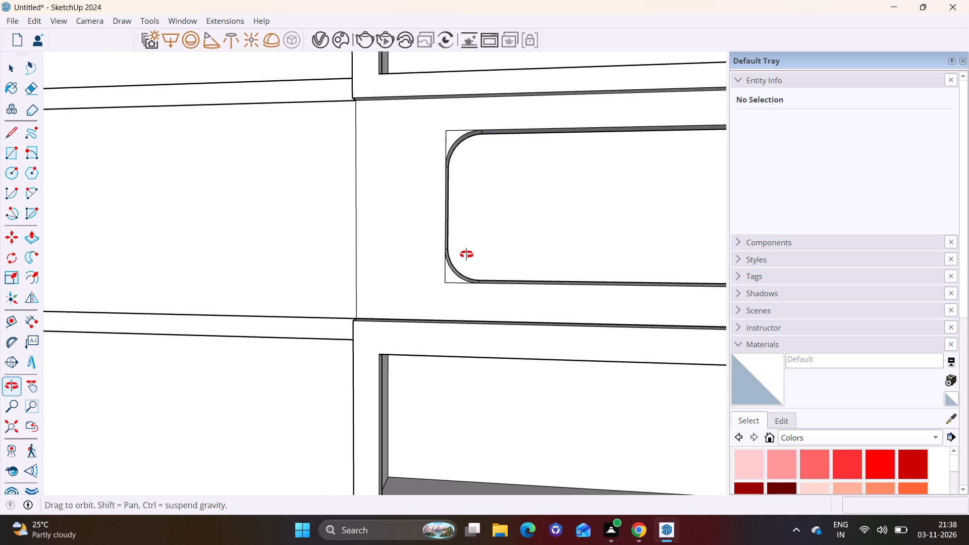
{"action": "middle_click_drag", "start_coordinate": [466, 254], "coordinate": [508, 260]}
{"action": "left_click", "coordinate": [34, 90]}
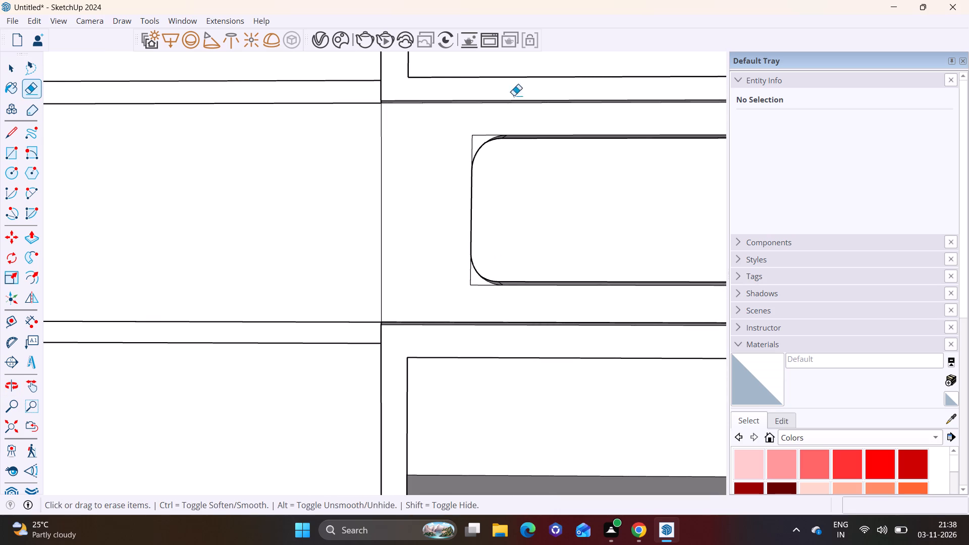
{"action": "scroll", "coordinate": [520, 99], "scroll_direction": "up", "scroll_amount": 9}
{"action": "left_click_drag", "start_coordinate": [453, 118], "coordinate": [354, 184]}
{"action": "scroll", "coordinate": [385, 216], "scroll_direction": "down", "scroll_amount": 2}
{"action": "middle_click_drag", "start_coordinate": [428, 285], "coordinate": [406, 217]}
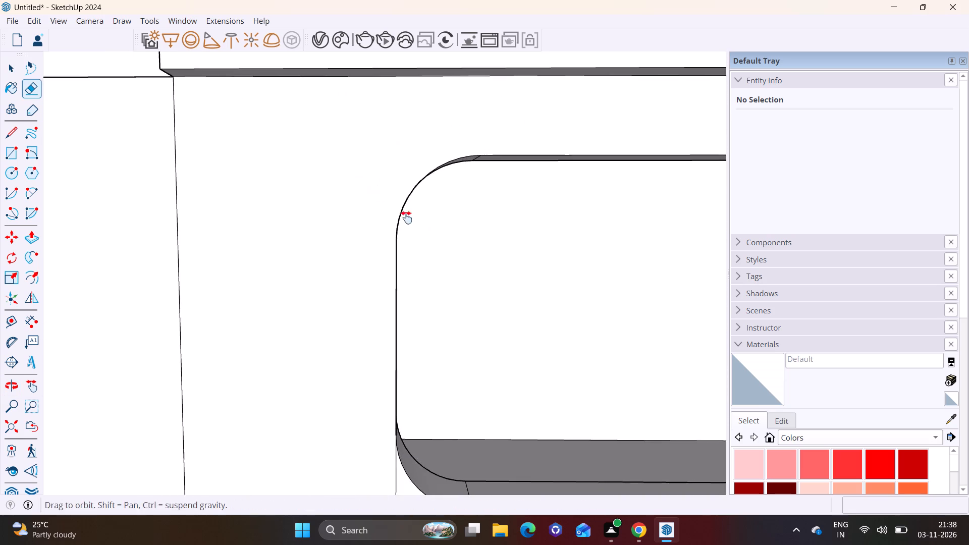
{"action": "middle_click_drag", "start_coordinate": [406, 217], "coordinate": [355, 89]}
{"action": "left_click_drag", "start_coordinate": [255, 141], "coordinate": [361, 235]}
Examine the rounded middle-storey opening against the storeys above and below on the front facade.
{"action": "scroll", "coordinate": [351, 235], "scroll_direction": "down", "scroll_amount": 7}
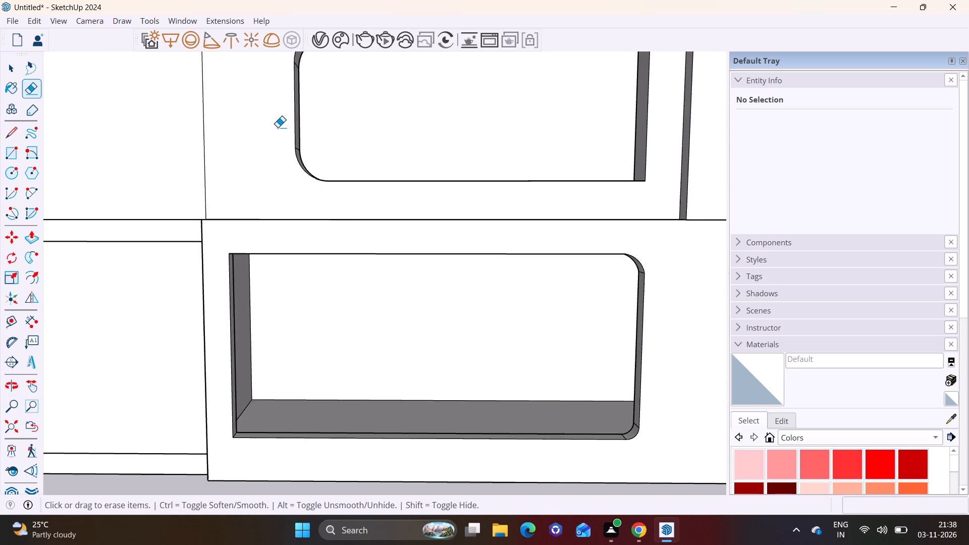
{"action": "scroll", "coordinate": [278, 127], "scroll_direction": "down", "scroll_amount": 8}
{"action": "middle_click_drag", "start_coordinate": [319, 217], "coordinate": [319, 258], "text": "shift"}
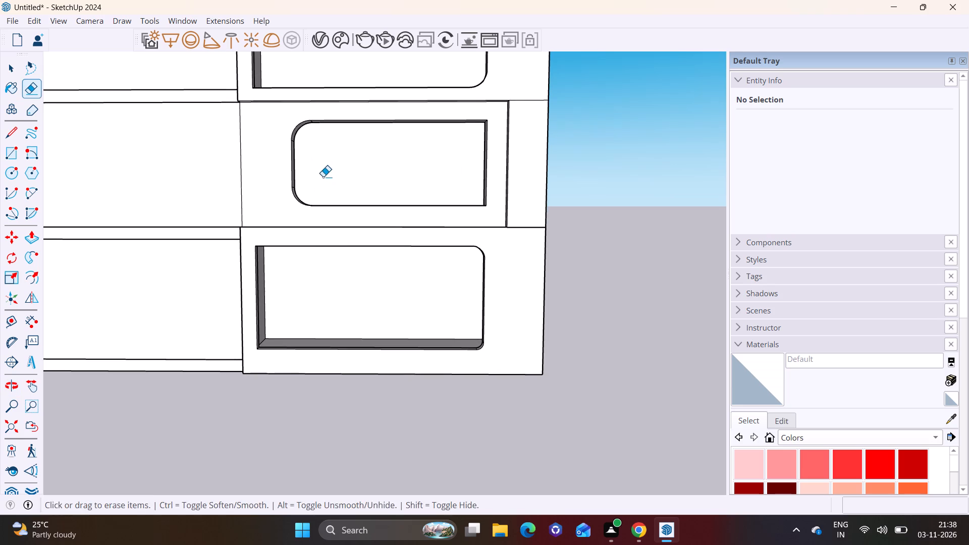
{"action": "middle_click_drag", "start_coordinate": [324, 179], "coordinate": [325, 208]}
{"action": "scroll", "coordinate": [457, 181], "scroll_direction": "up", "scroll_amount": 1}
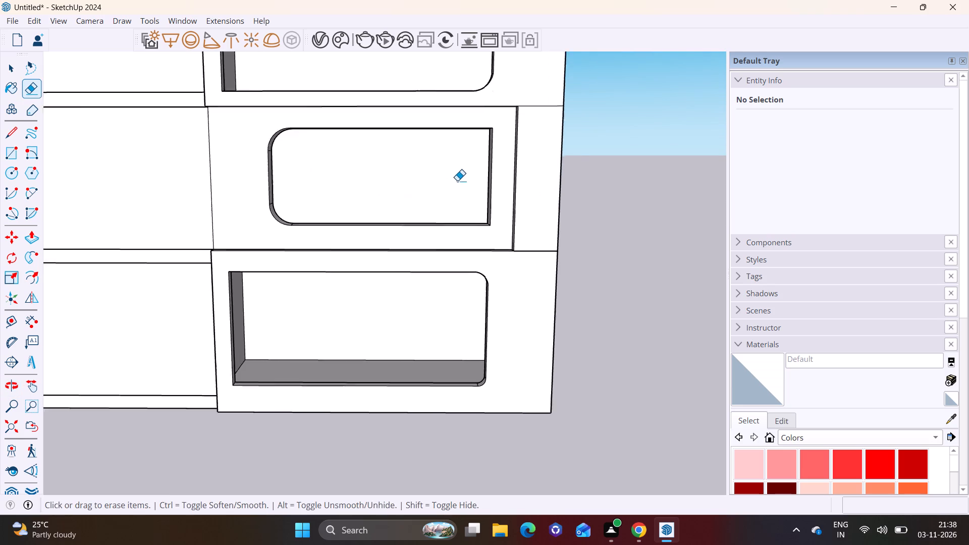
{"action": "scroll", "coordinate": [457, 181], "scroll_direction": "up", "scroll_amount": 2}
{"action": "middle_click_drag", "start_coordinate": [472, 198], "coordinate": [471, 183]}
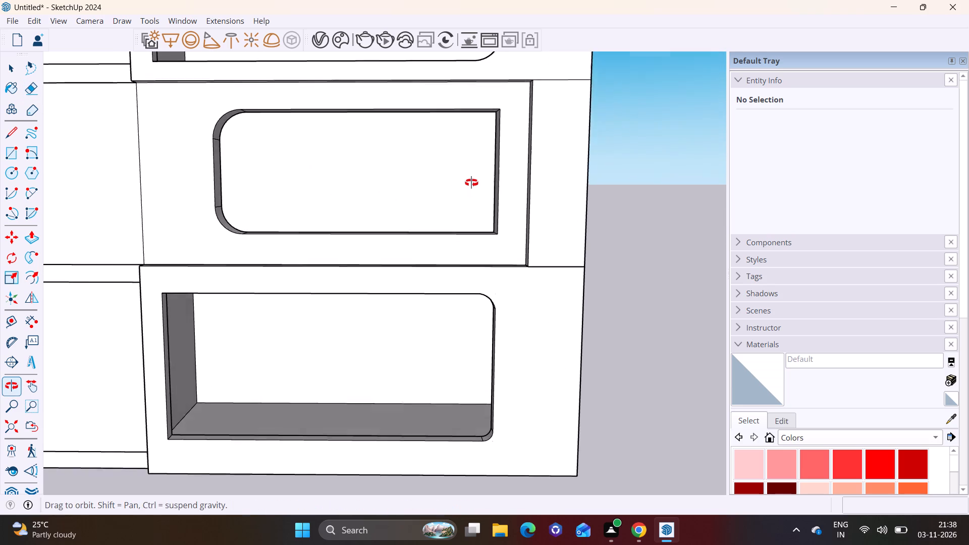
{"action": "middle_click_drag", "start_coordinate": [471, 183], "coordinate": [471, 177]}
{"action": "scroll", "coordinate": [443, 196], "scroll_direction": "down", "scroll_amount": 10}
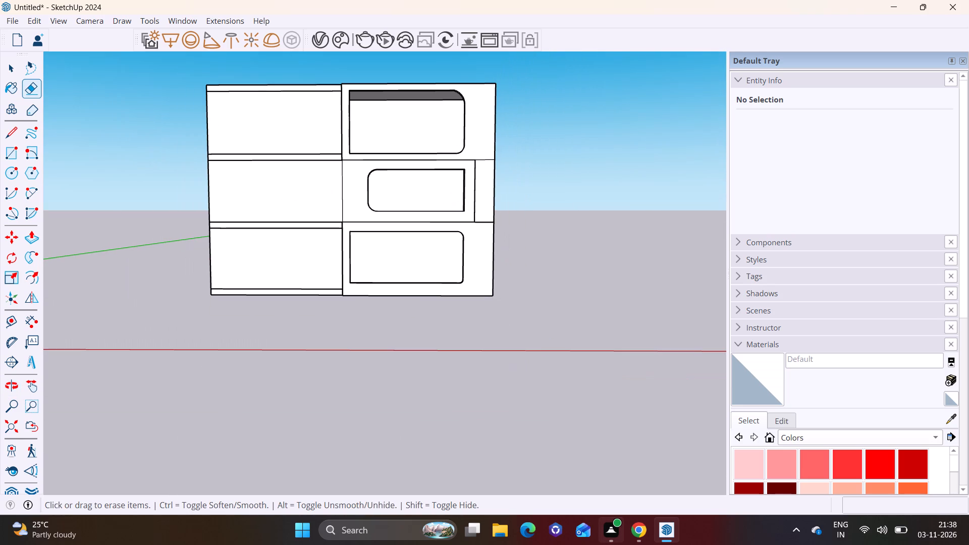
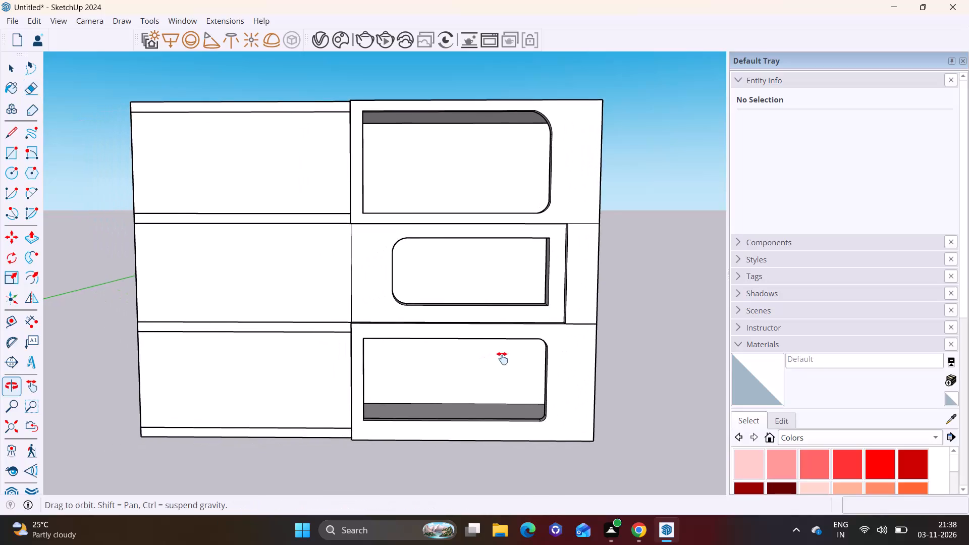
Draw a 5 3/16" square on the sill at the left end of the top-storey frame opening.
{"action": "middle_click", "coordinate": [472, 365]}
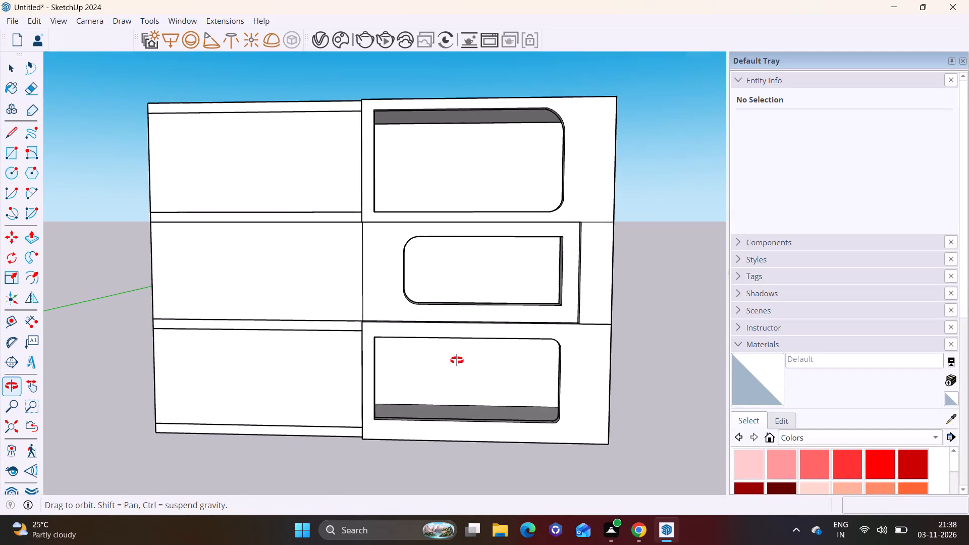
{"action": "scroll", "coordinate": [461, 361], "scroll_direction": "up", "scroll_amount": 1}
{"action": "middle_click_drag", "start_coordinate": [453, 204], "coordinate": [445, 266]}
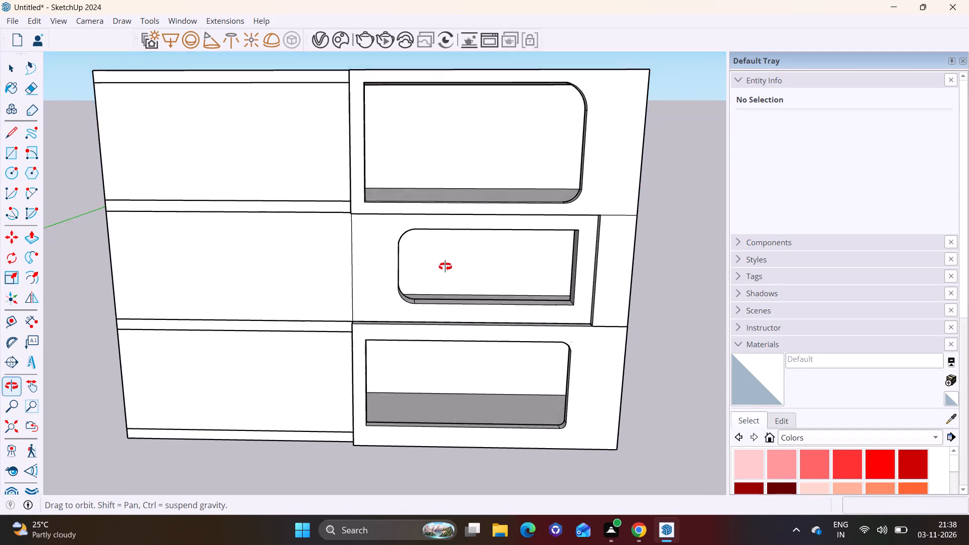
{"action": "middle_click_drag", "start_coordinate": [445, 266], "coordinate": [437, 295]}
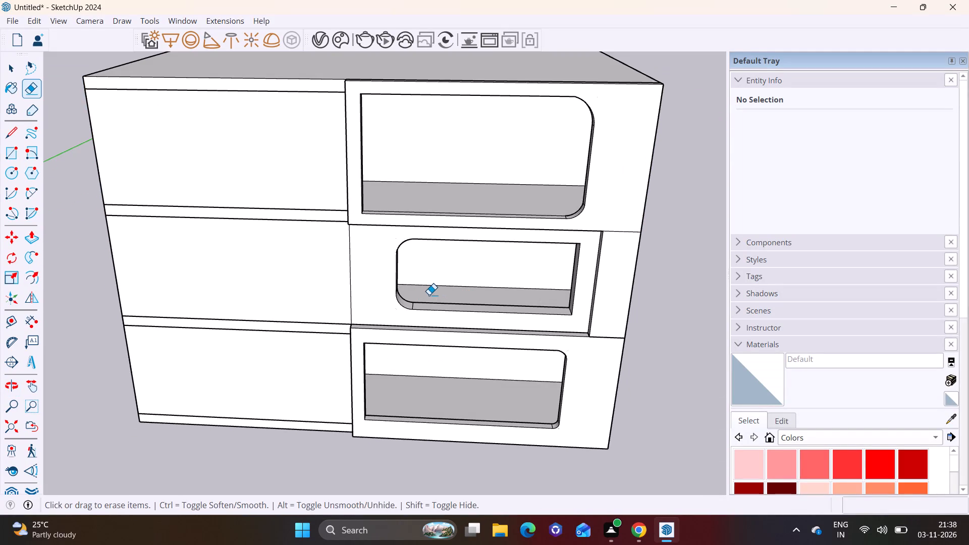
{"action": "middle_click_drag", "start_coordinate": [428, 292], "coordinate": [429, 371]}
{"action": "scroll", "coordinate": [382, 214], "scroll_direction": "up", "scroll_amount": 5}
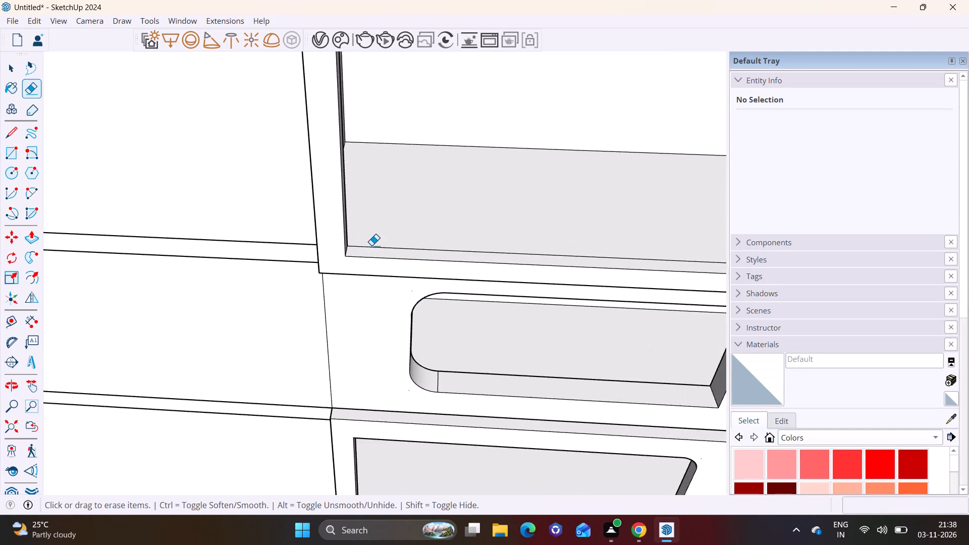
{"action": "scroll", "coordinate": [371, 245], "scroll_direction": "up", "scroll_amount": 3}
{"action": "middle_click_drag", "start_coordinate": [371, 248], "coordinate": [343, 293]}
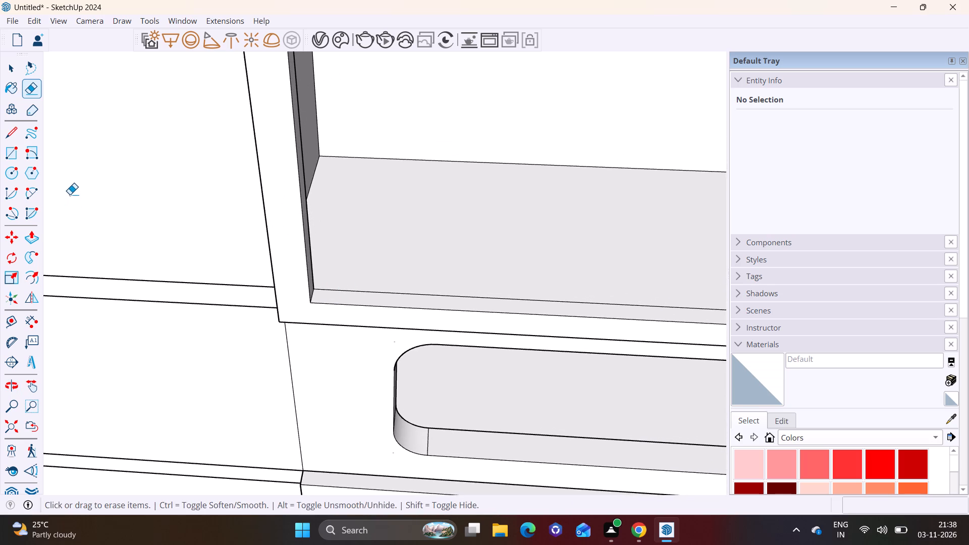
{"action": "left_click", "coordinate": [15, 154]}
{"action": "scroll", "coordinate": [301, 295], "scroll_direction": "up", "scroll_amount": 3}
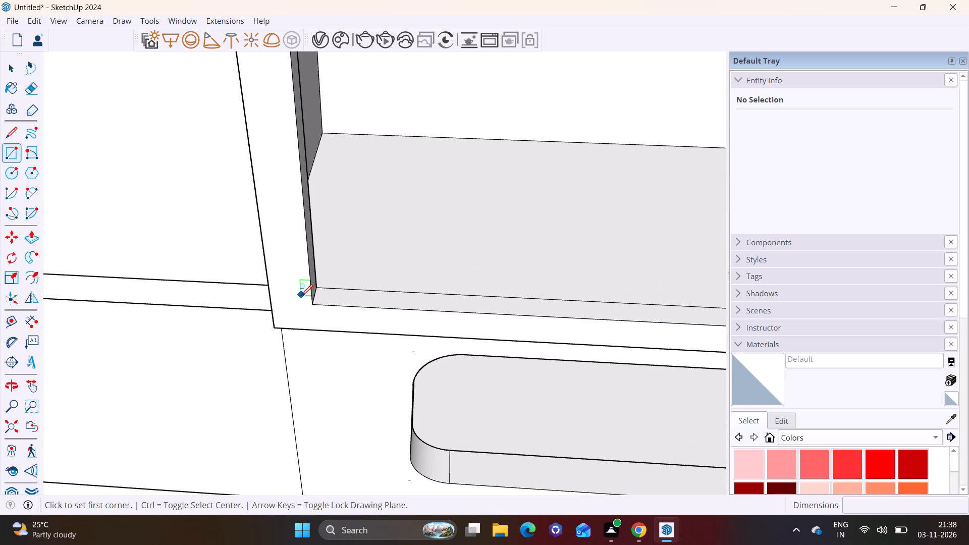
{"action": "left_click", "coordinate": [327, 286]}
{"action": "left_click", "coordinate": [339, 297]}
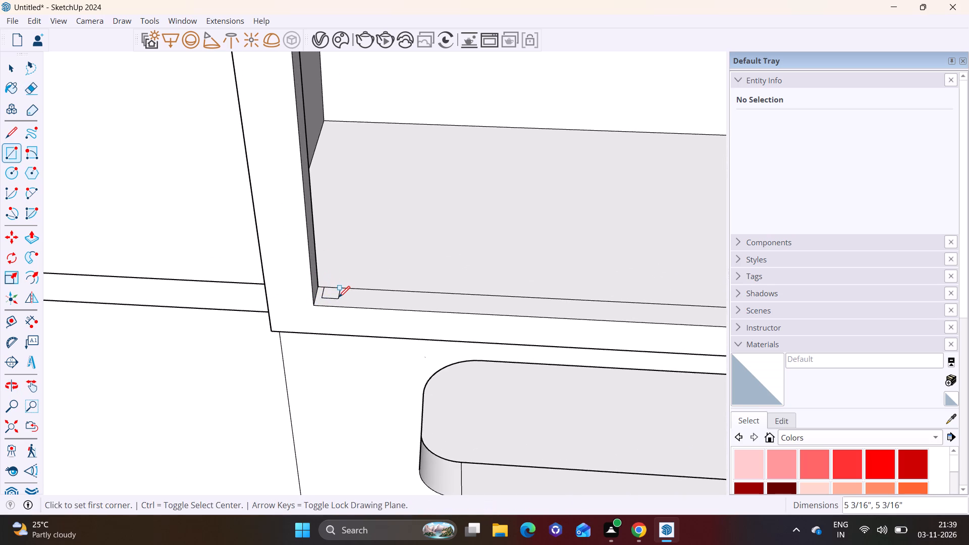
Make the small sill square, face and edges together, into a group.
{"action": "key", "text": "space"}
{"action": "double_click", "coordinate": [331, 294]}
{"action": "right_click", "coordinate": [331, 294]}
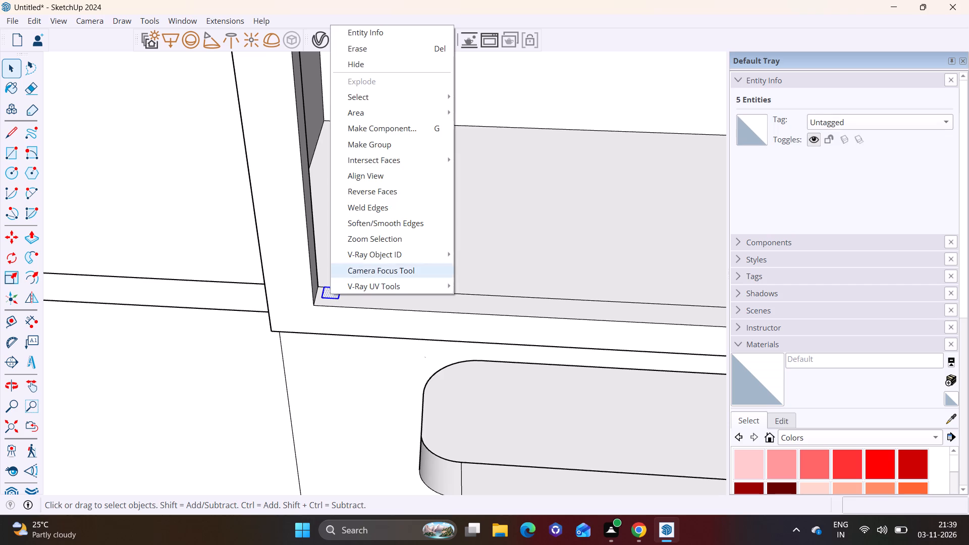
{"action": "left_click", "coordinate": [393, 145]}
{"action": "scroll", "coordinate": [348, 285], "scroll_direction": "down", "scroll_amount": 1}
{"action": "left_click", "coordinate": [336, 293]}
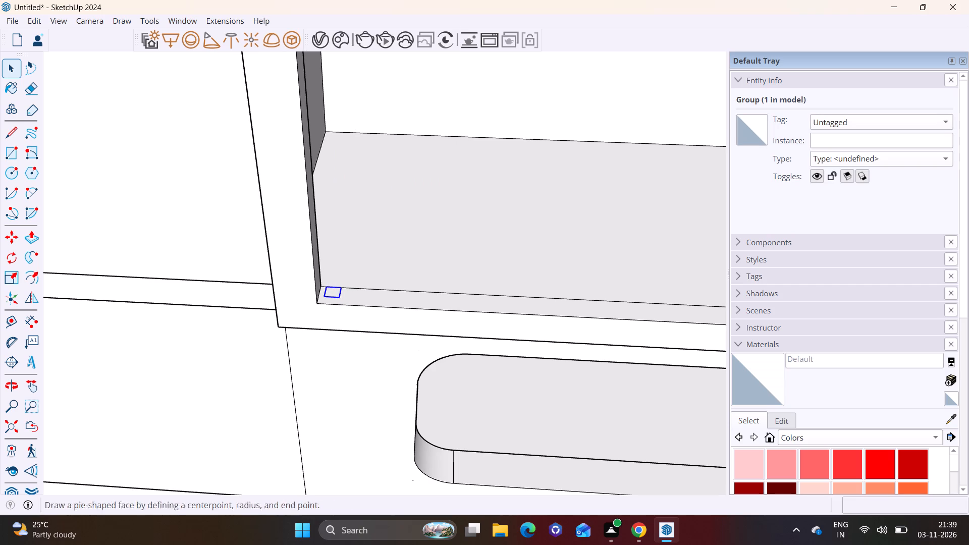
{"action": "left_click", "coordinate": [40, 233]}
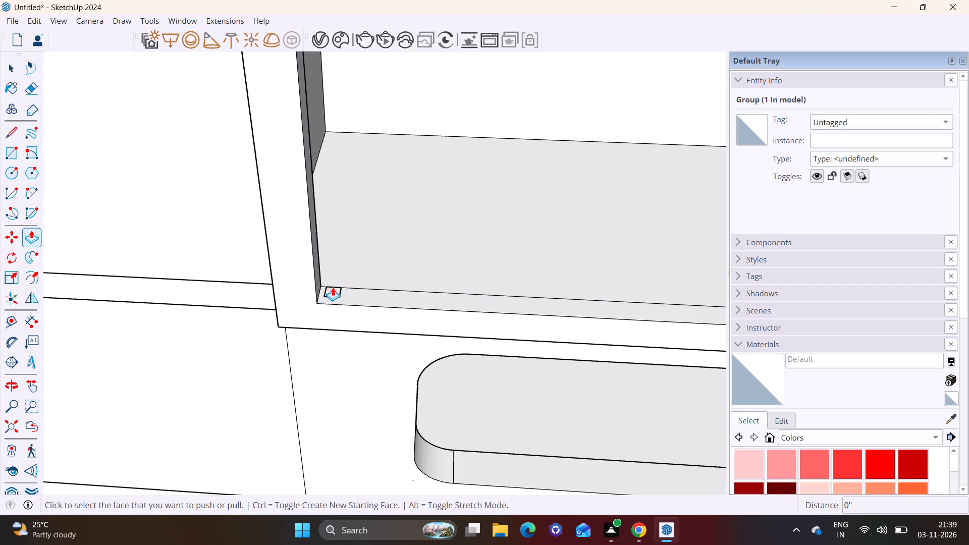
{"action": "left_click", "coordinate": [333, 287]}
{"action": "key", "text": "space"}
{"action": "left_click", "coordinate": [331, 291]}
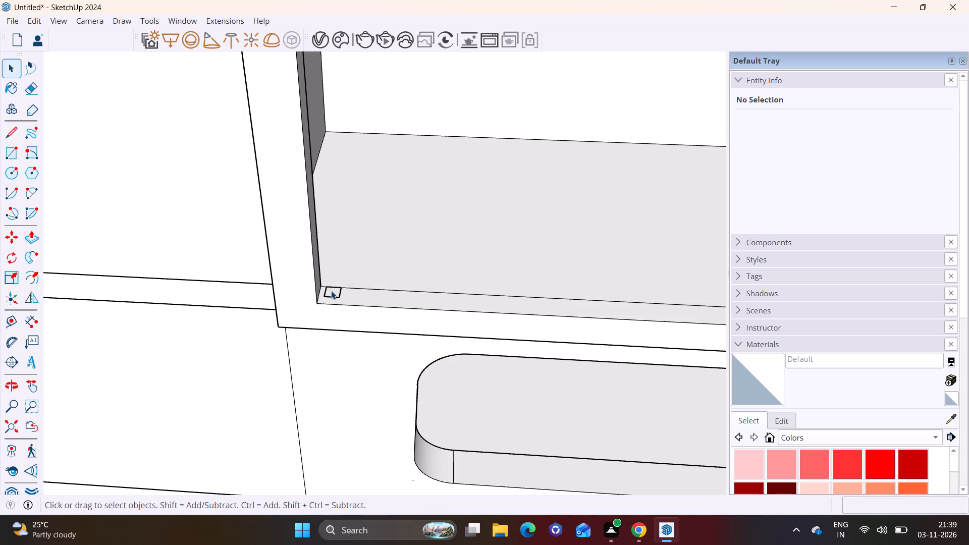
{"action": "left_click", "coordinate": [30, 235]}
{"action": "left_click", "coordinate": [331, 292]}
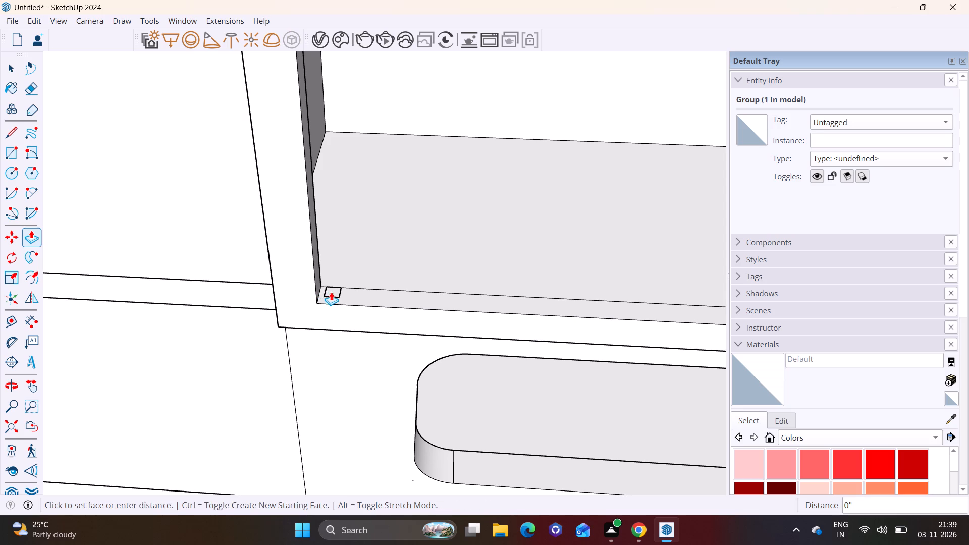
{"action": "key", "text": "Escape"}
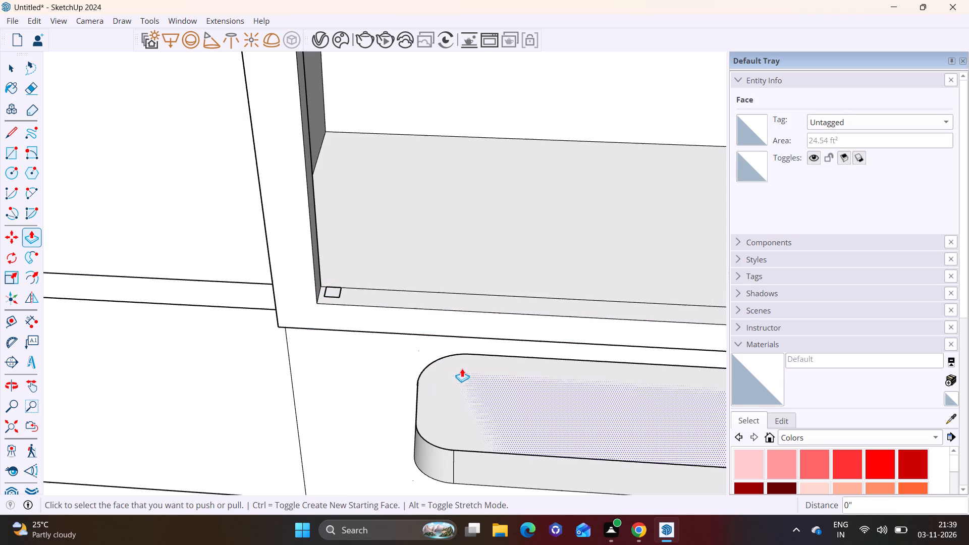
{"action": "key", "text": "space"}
Push/Pull the square inside its group upward to the top of the top-storey frame, making a vertical slat.
{"action": "scroll", "coordinate": [344, 296], "scroll_direction": "up", "scroll_amount": 8}
{"action": "triple_click", "coordinate": [311, 291]}
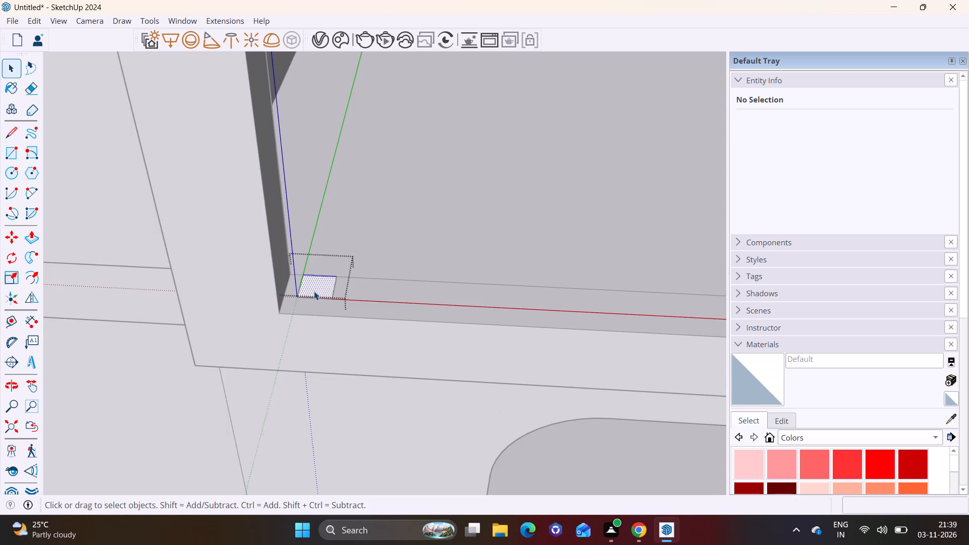
{"action": "left_click", "coordinate": [24, 233]}
{"action": "left_click", "coordinate": [322, 294]}
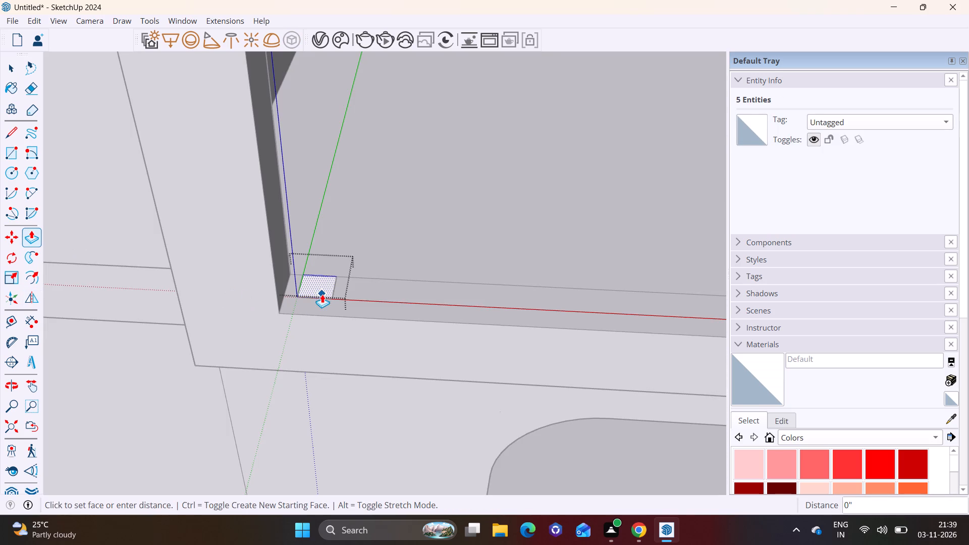
{"action": "scroll", "coordinate": [325, 163], "scroll_direction": "down", "scroll_amount": 11}
{"action": "middle_click_drag", "start_coordinate": [367, 123], "coordinate": [350, 219]}
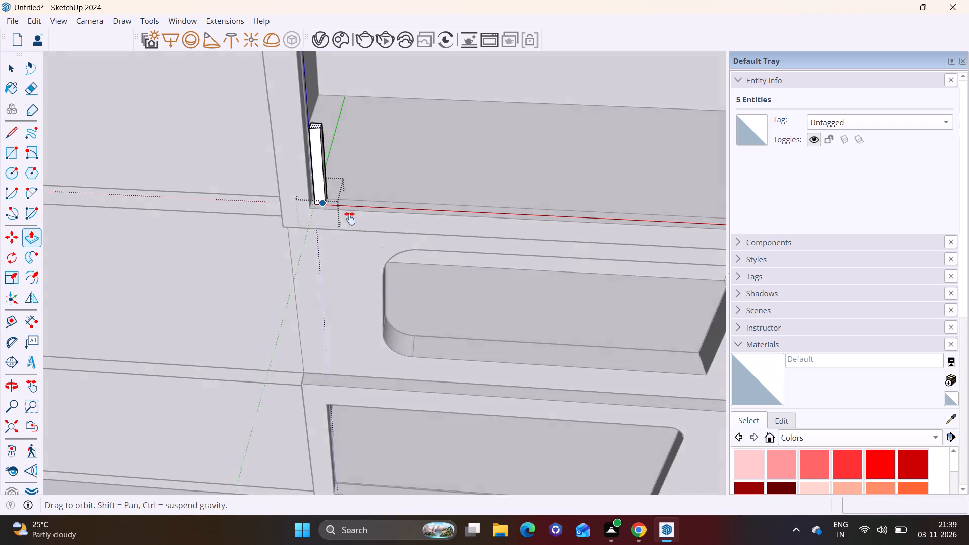
{"action": "middle_click_drag", "start_coordinate": [350, 219], "coordinate": [340, 277]}
{"action": "left_click", "coordinate": [304, 141]}
{"action": "key", "text": "space"}
{"action": "left_click", "coordinate": [343, 111]}
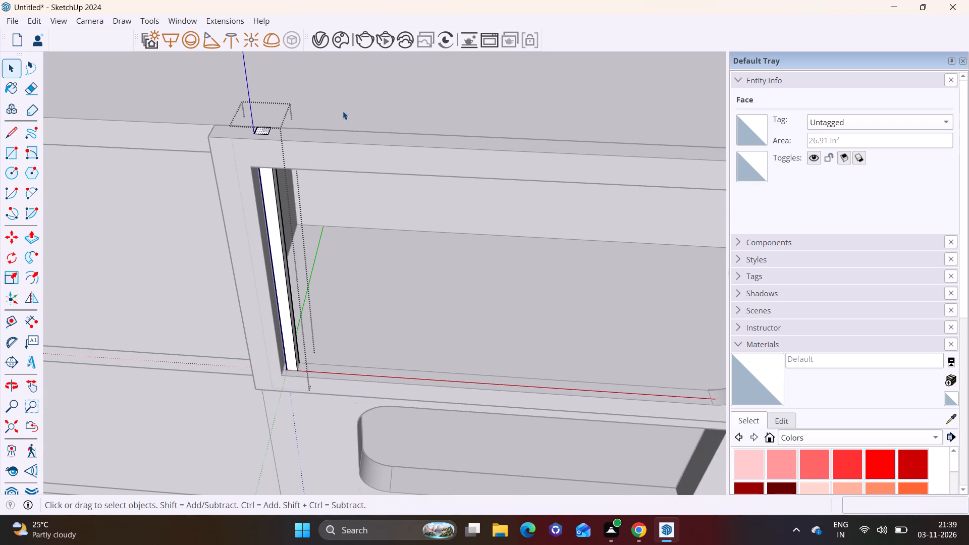
Copy the vertical slat three times along the top-storey opening's sill, spacing the copies about 6 1/4" to 6 5/8" apart.
{"action": "middle_click_drag", "start_coordinate": [366, 214], "coordinate": [447, 73]}
{"action": "scroll", "coordinate": [391, 167], "scroll_direction": "down", "scroll_amount": 5}
{"action": "middle_click_drag", "start_coordinate": [385, 199], "coordinate": [298, 163]}
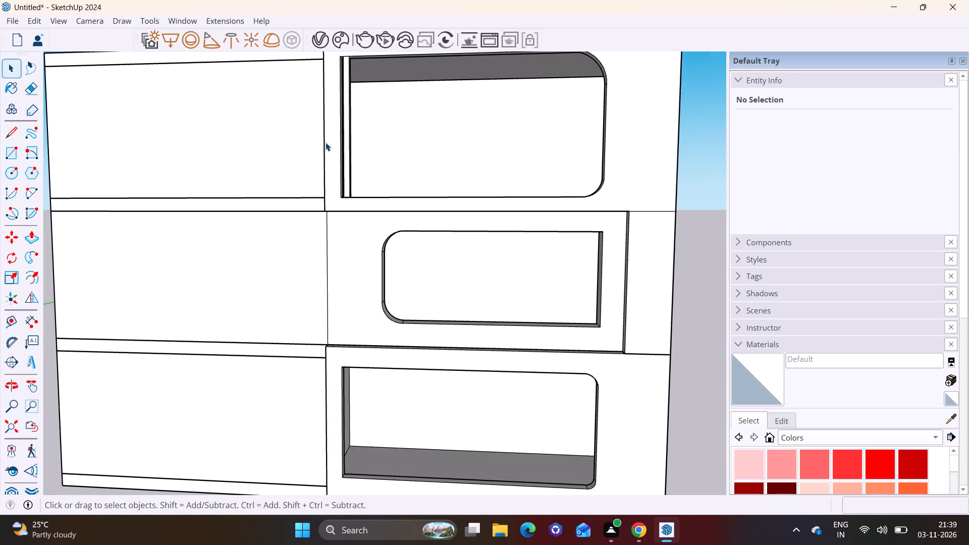
{"action": "middle_click_drag", "start_coordinate": [326, 142], "coordinate": [256, 201], "text": "shift"}
{"action": "scroll", "coordinate": [300, 239], "scroll_direction": "up", "scroll_amount": 12}
{"action": "middle_click_drag", "start_coordinate": [326, 308], "coordinate": [387, 330]}
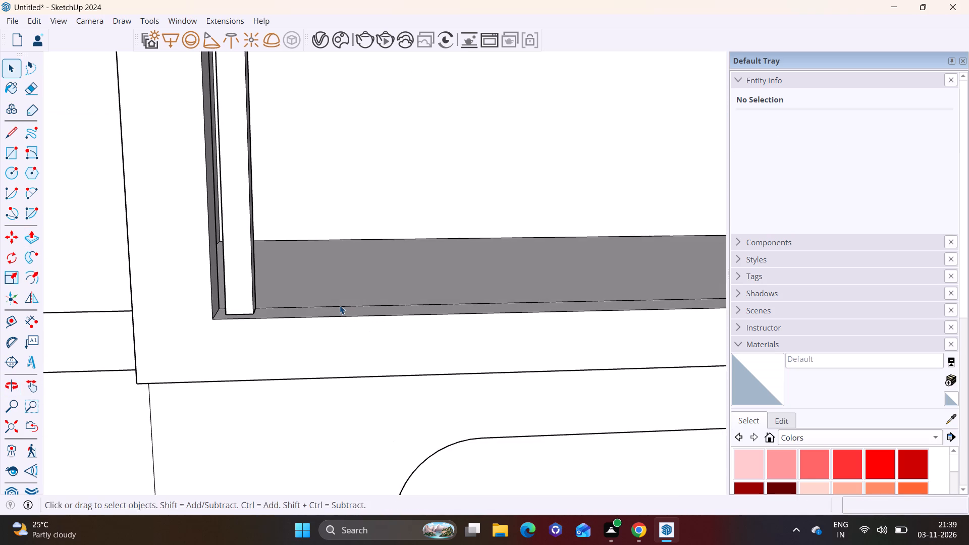
{"action": "middle_click_drag", "start_coordinate": [340, 305], "coordinate": [329, 354]}
{"action": "left_click", "coordinate": [227, 334]}
{"action": "key", "text": "m"}
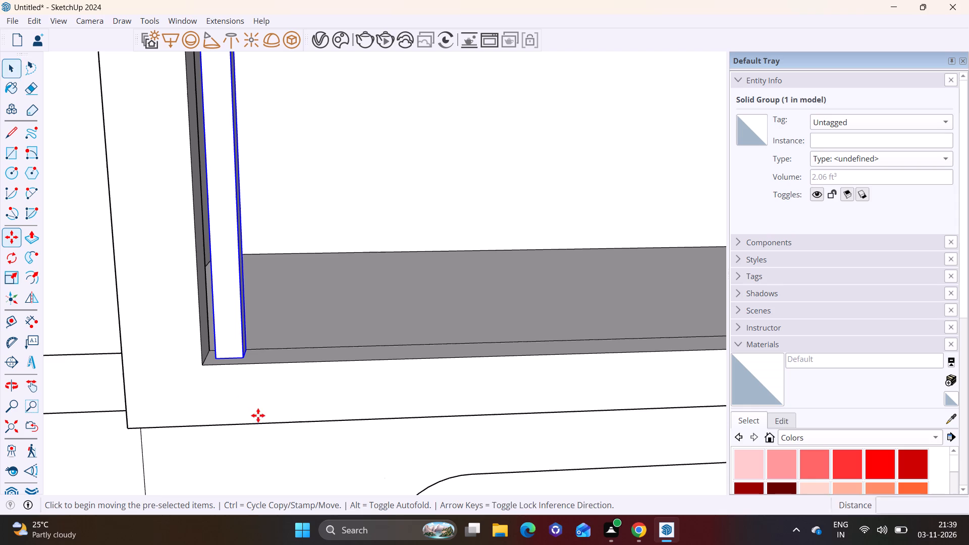
{"action": "left_click", "coordinate": [244, 359]}
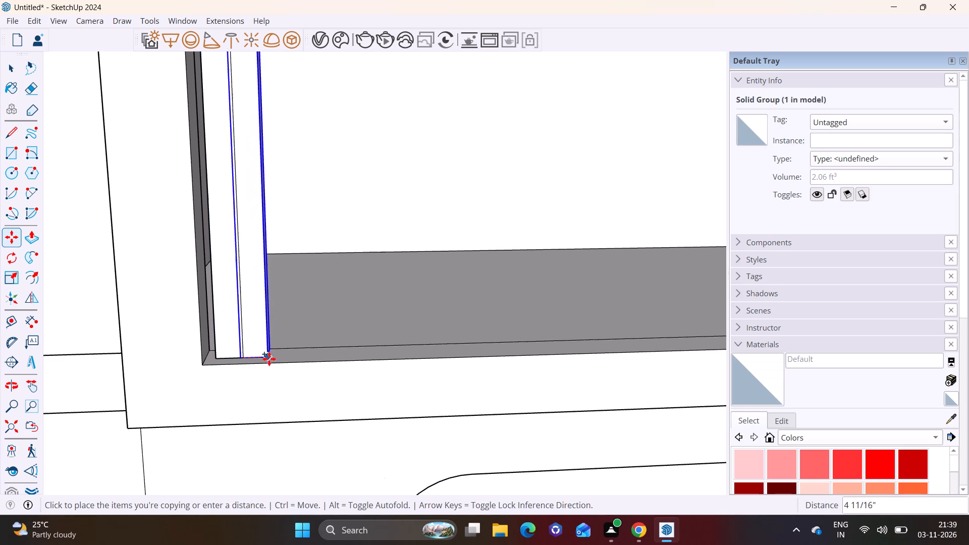
{"action": "left_click", "coordinate": [278, 355]}
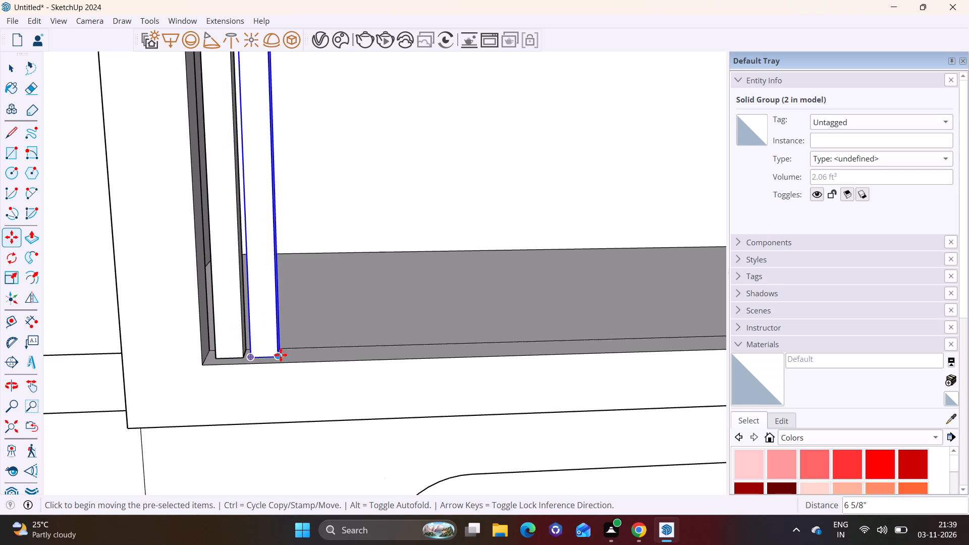
{"action": "left_click", "coordinate": [281, 355]}
{"action": "left_click", "coordinate": [312, 356]}
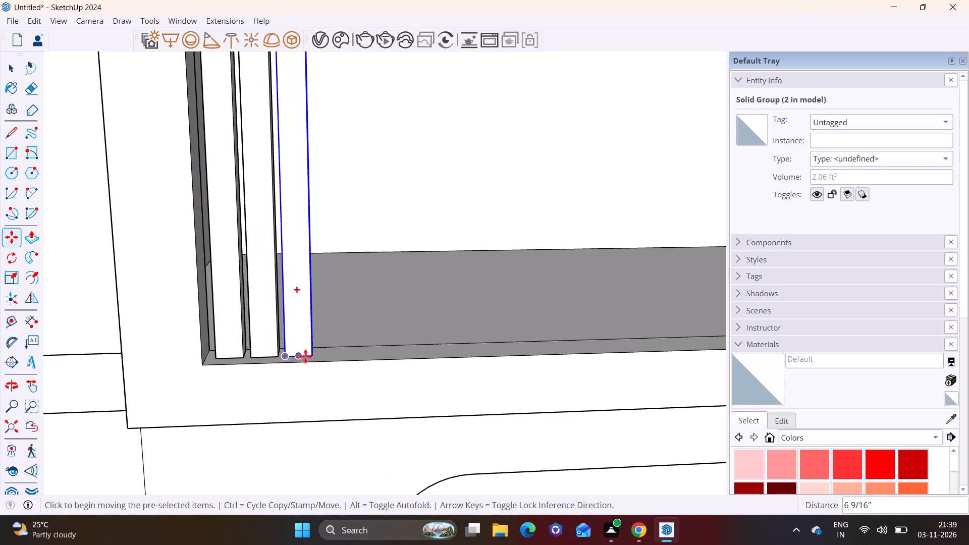
{"action": "left_click", "coordinate": [316, 355]}
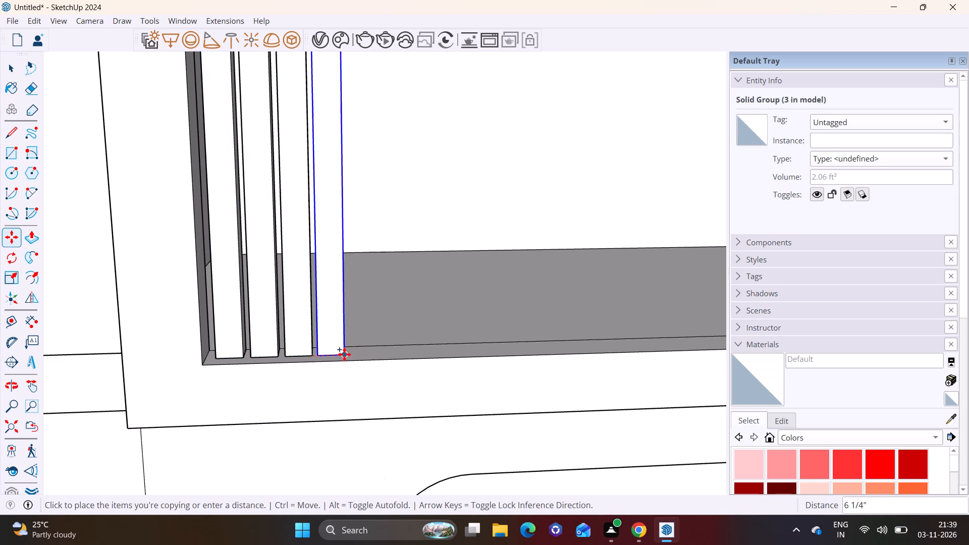
{"action": "left_click", "coordinate": [346, 355]}
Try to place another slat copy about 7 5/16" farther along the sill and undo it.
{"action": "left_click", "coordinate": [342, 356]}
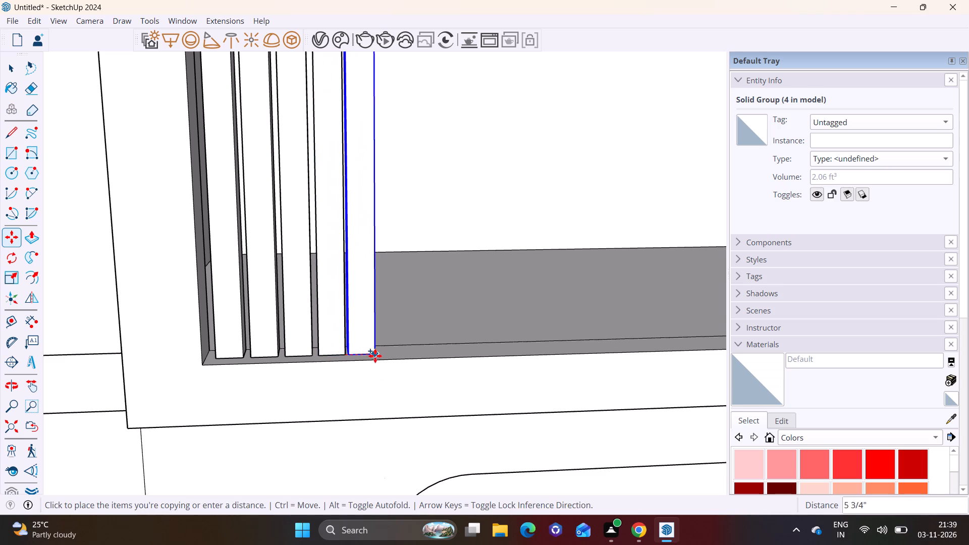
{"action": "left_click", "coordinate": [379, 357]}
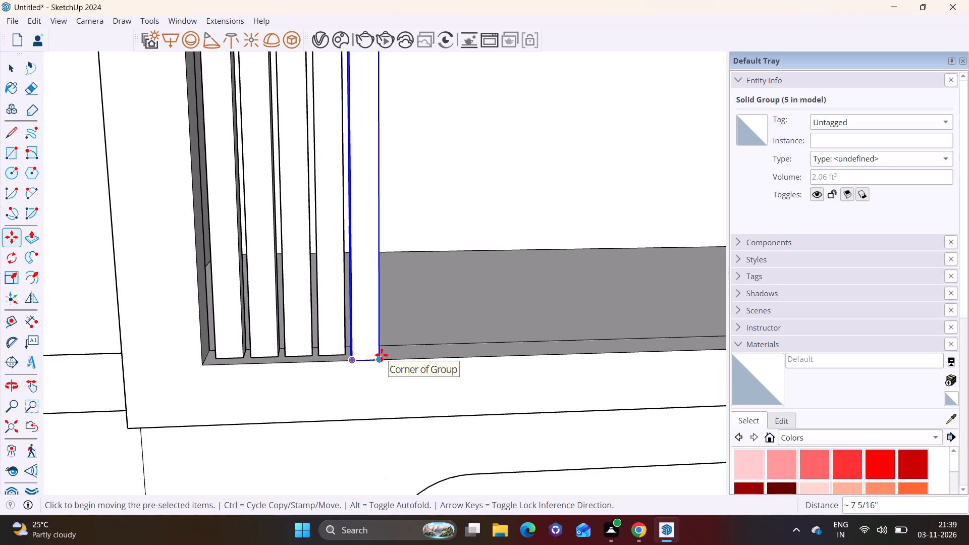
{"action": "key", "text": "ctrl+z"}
Copy the last slat five more times along the top-storey opening's sill, each about 6" to 6 11/16" past the previous one.
{"action": "middle_click_drag", "start_coordinate": [350, 361], "coordinate": [342, 269]}
{"action": "scroll", "coordinate": [322, 300], "scroll_direction": "down", "scroll_amount": 9}
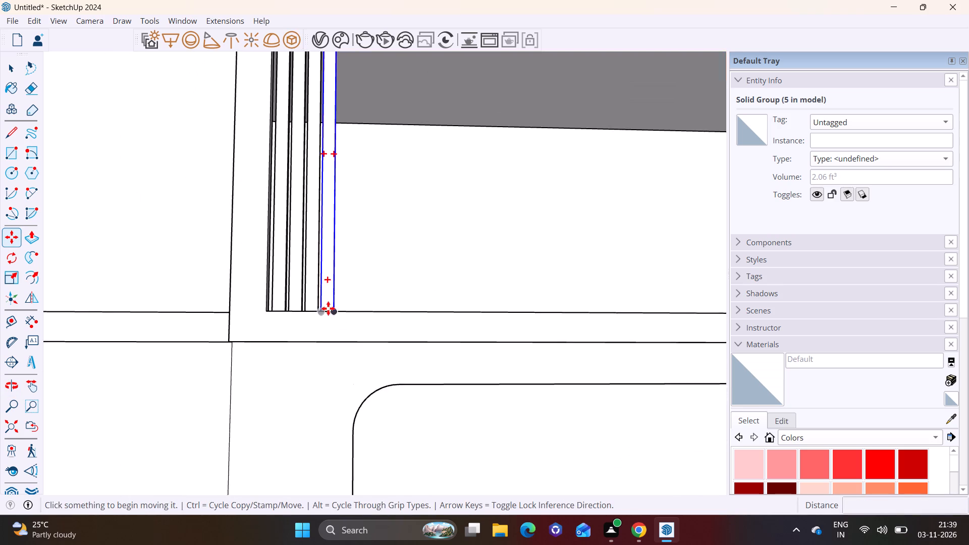
{"action": "scroll", "coordinate": [328, 308], "scroll_direction": "down", "scroll_amount": 2}
{"action": "middle_click_drag", "start_coordinate": [339, 301], "coordinate": [311, 355], "text": "shift"}
{"action": "middle_click_drag", "start_coordinate": [309, 350], "coordinate": [263, 438]}
{"action": "scroll", "coordinate": [279, 362], "scroll_direction": "up", "scroll_amount": 10}
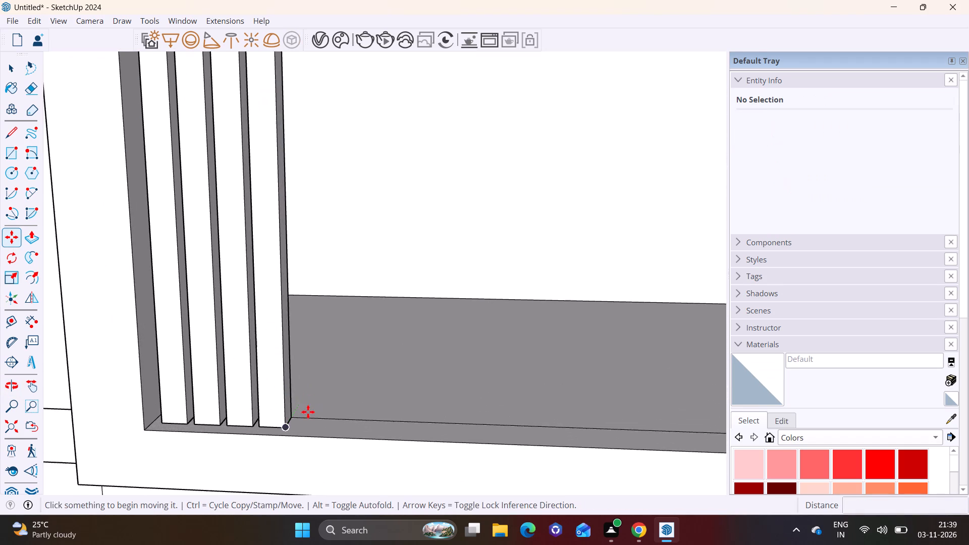
{"action": "middle_click_drag", "start_coordinate": [308, 412], "coordinate": [346, 403]}
{"action": "left_click", "coordinate": [303, 424]}
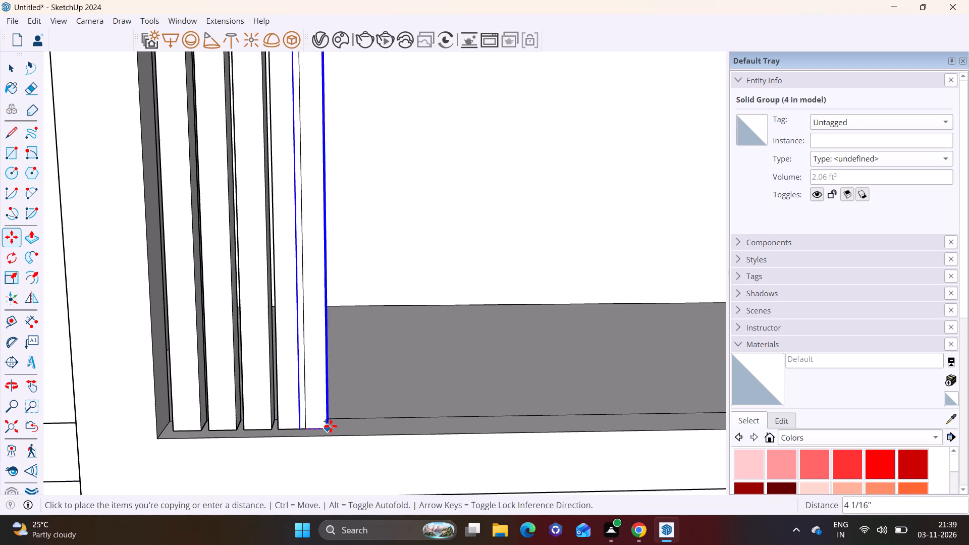
{"action": "left_click", "coordinate": [339, 426]}
{"action": "left_click", "coordinate": [339, 426]}
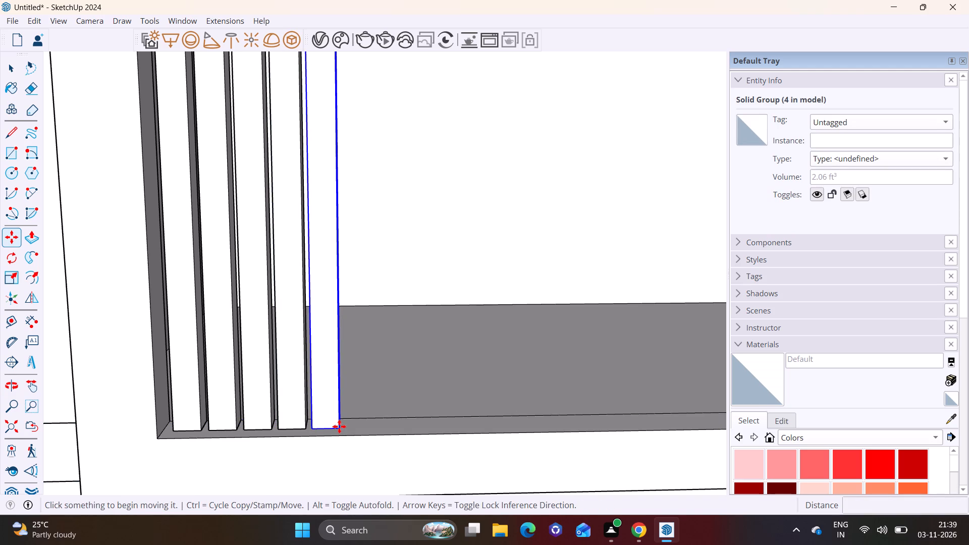
{"action": "left_click", "coordinate": [373, 430]}
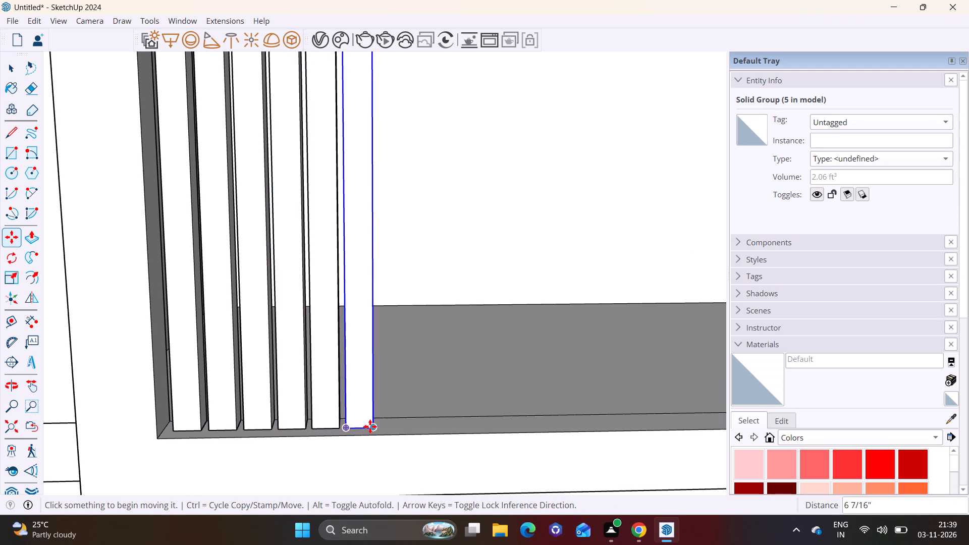
{"action": "left_click", "coordinate": [371, 426]}
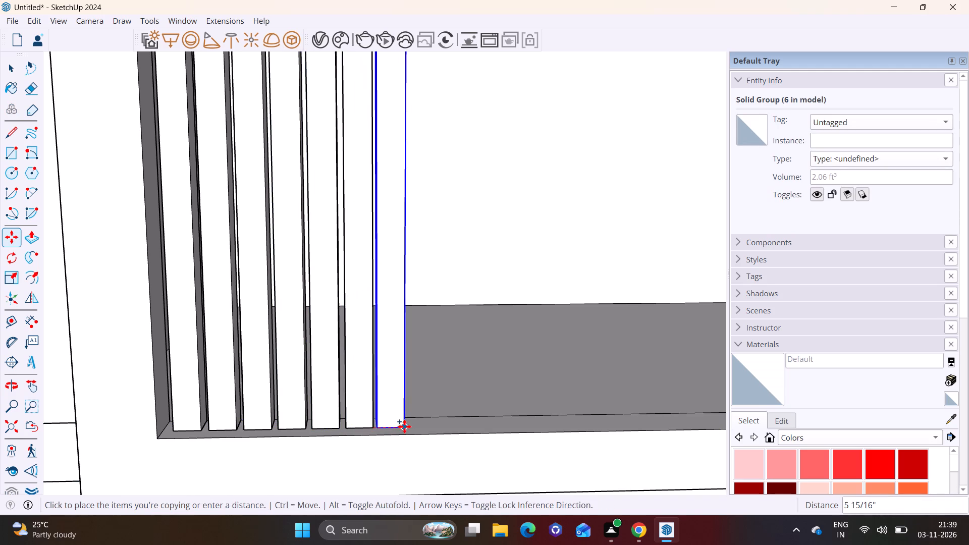
{"action": "left_click", "coordinate": [406, 427]}
{"action": "left_click", "coordinate": [408, 426]}
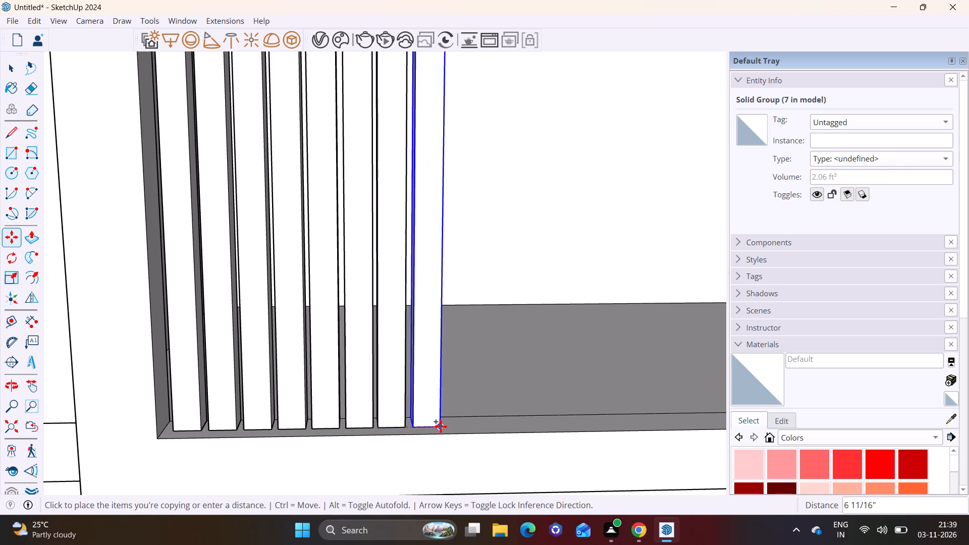
{"action": "left_click", "coordinate": [439, 426]}
{"action": "left_click", "coordinate": [436, 427]}
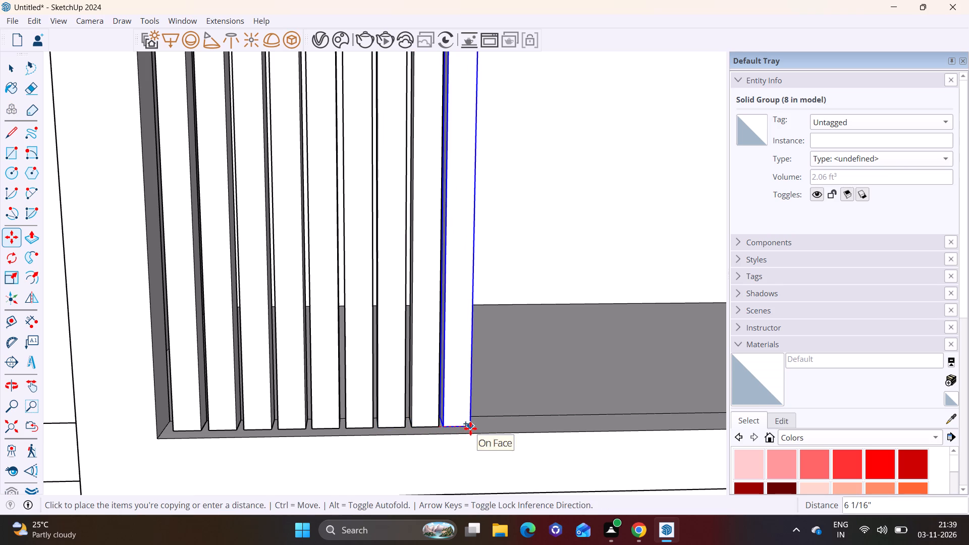
{"action": "left_click", "coordinate": [470, 428]}
{"action": "scroll", "coordinate": [445, 415], "scroll_direction": "down", "scroll_amount": 11}
{"action": "middle_click_drag", "start_coordinate": [421, 403], "coordinate": [389, 355]}
{"action": "scroll", "coordinate": [406, 382], "scroll_direction": "down", "scroll_amount": 1}
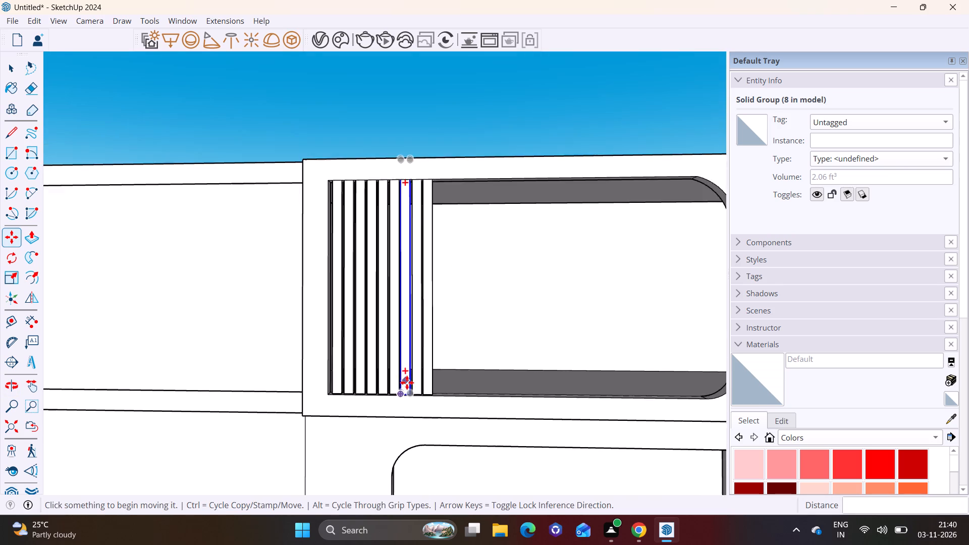
Copy one of the top-storey slats down about 21' to the bottom corner at the square-cornered end of the ground-floor opening.
{"action": "scroll", "coordinate": [407, 383], "scroll_direction": "down", "scroll_amount": 5}
{"action": "middle_click_drag", "start_coordinate": [400, 381], "coordinate": [314, 379], "text": "shift"}
{"action": "key", "text": "space"}
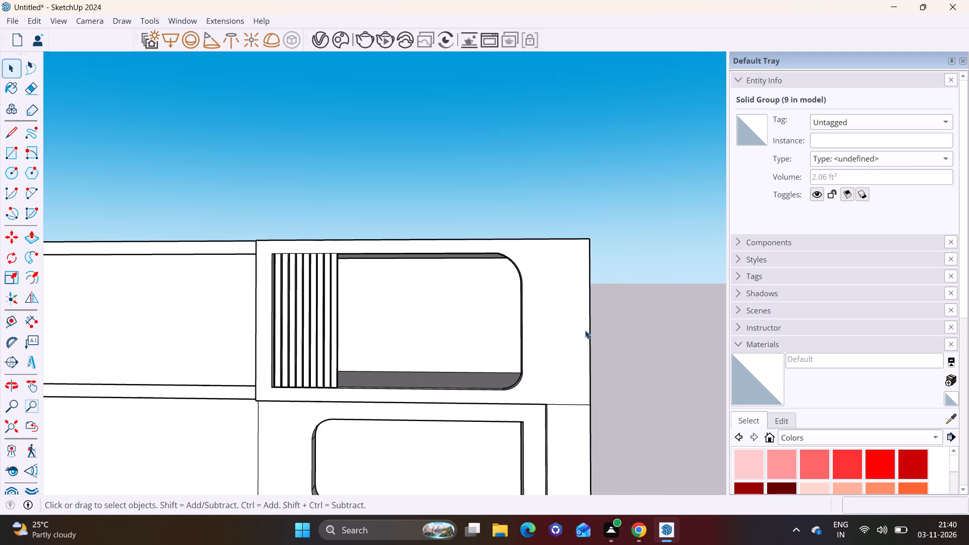
{"action": "left_click", "coordinate": [624, 342]}
{"action": "scroll", "coordinate": [366, 405], "scroll_direction": "down", "scroll_amount": 7}
{"action": "middle_click_drag", "start_coordinate": [388, 419], "coordinate": [413, 262], "text": "shift"}
{"action": "scroll", "coordinate": [368, 273], "scroll_direction": "up", "scroll_amount": 3}
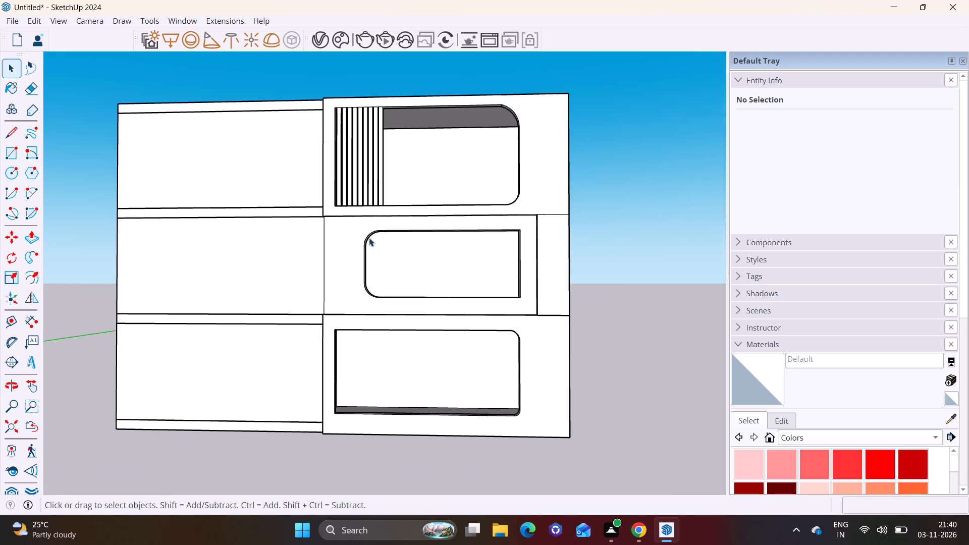
{"action": "left_click", "coordinate": [356, 205]}
{"action": "key", "text": "m"}
{"action": "left_click", "coordinate": [355, 203]}
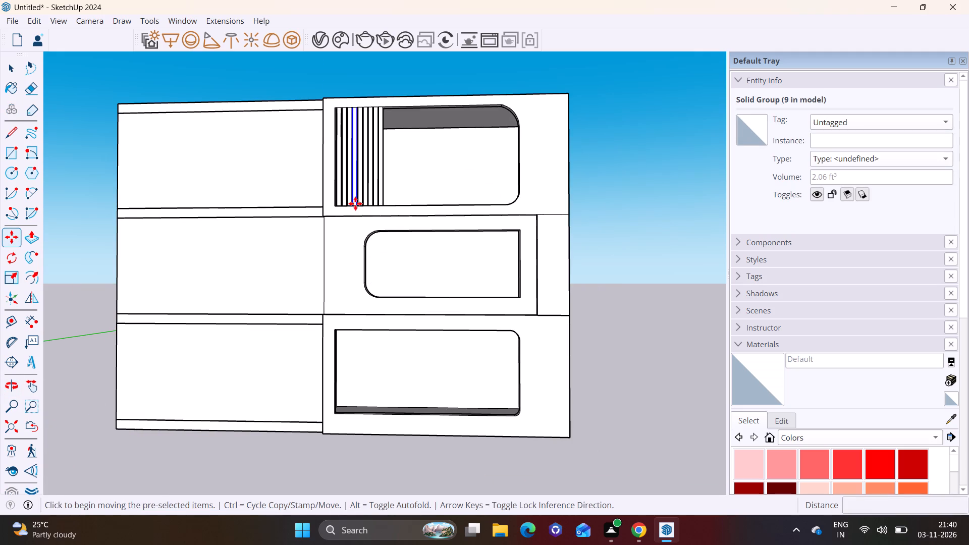
{"action": "scroll", "coordinate": [341, 394], "scroll_direction": "up", "scroll_amount": 9}
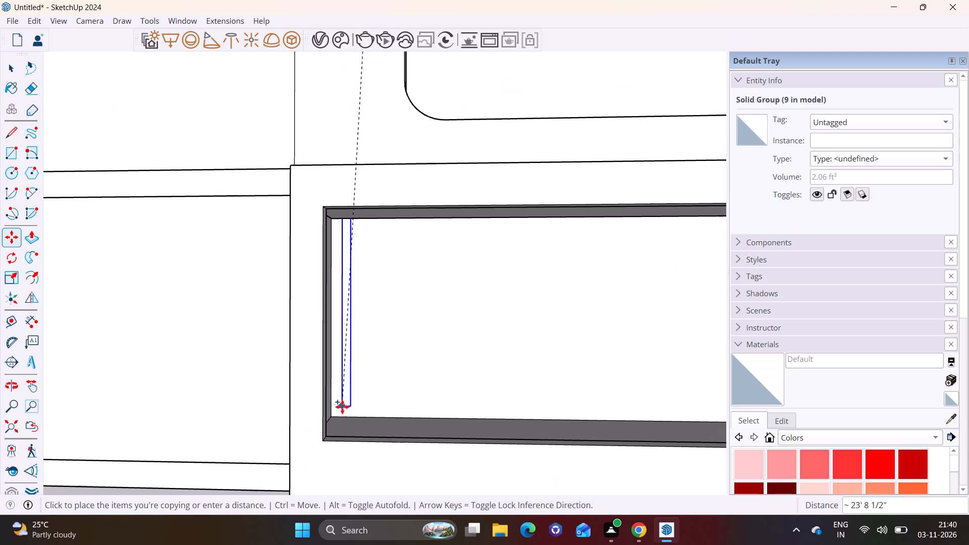
{"action": "scroll", "coordinate": [332, 437], "scroll_direction": "up", "scroll_amount": 6}
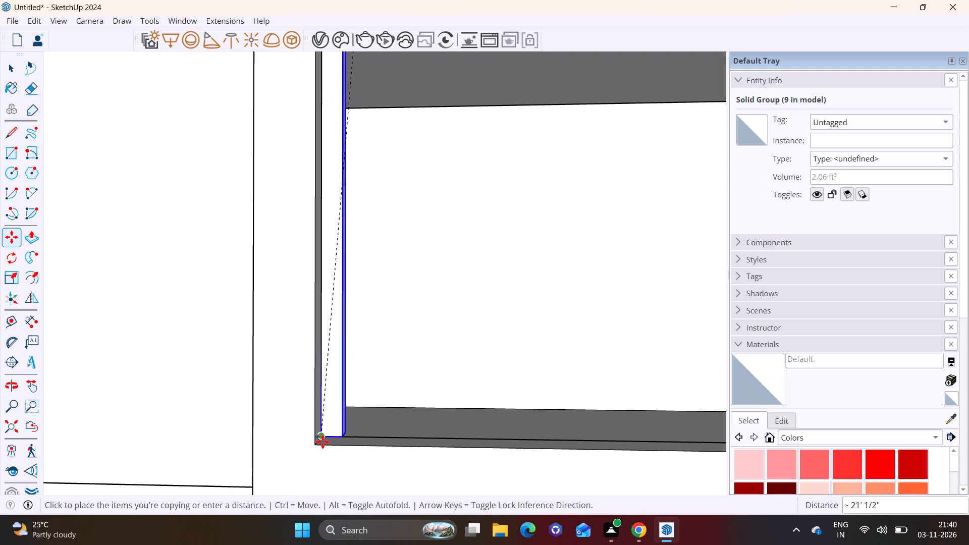
{"action": "left_click", "coordinate": [324, 445]}
Push/Pull the copied slat's top face down inside its group to the top edge of the ground-floor opening.
{"action": "scroll", "coordinate": [335, 423], "scroll_direction": "down", "scroll_amount": 8}
{"action": "middle_click_drag", "start_coordinate": [364, 304], "coordinate": [237, 409]}
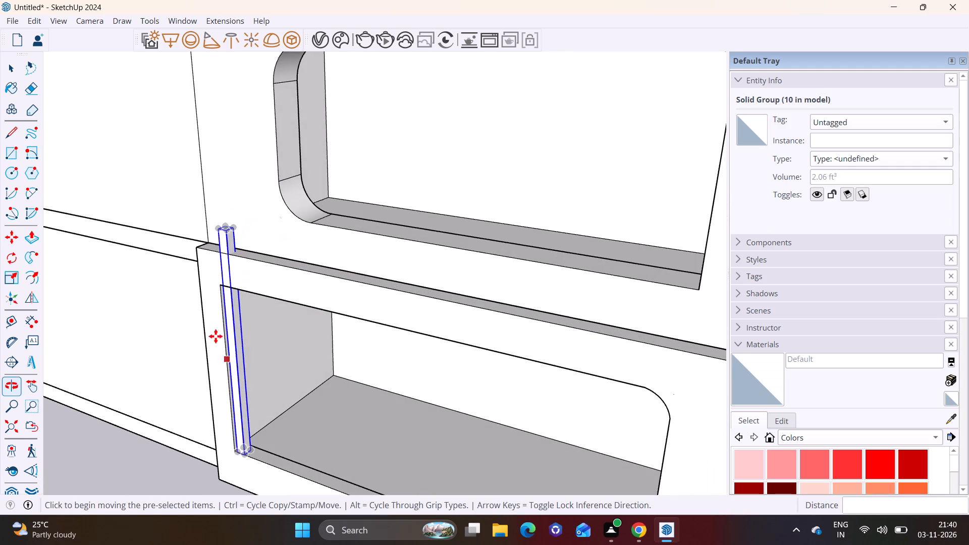
{"action": "scroll", "coordinate": [234, 306], "scroll_direction": "up", "scroll_amount": 5}
{"action": "middle_click_drag", "start_coordinate": [231, 213], "coordinate": [220, 287]}
{"action": "scroll", "coordinate": [204, 209], "scroll_direction": "up", "scroll_amount": 4}
{"action": "key", "text": "space"}
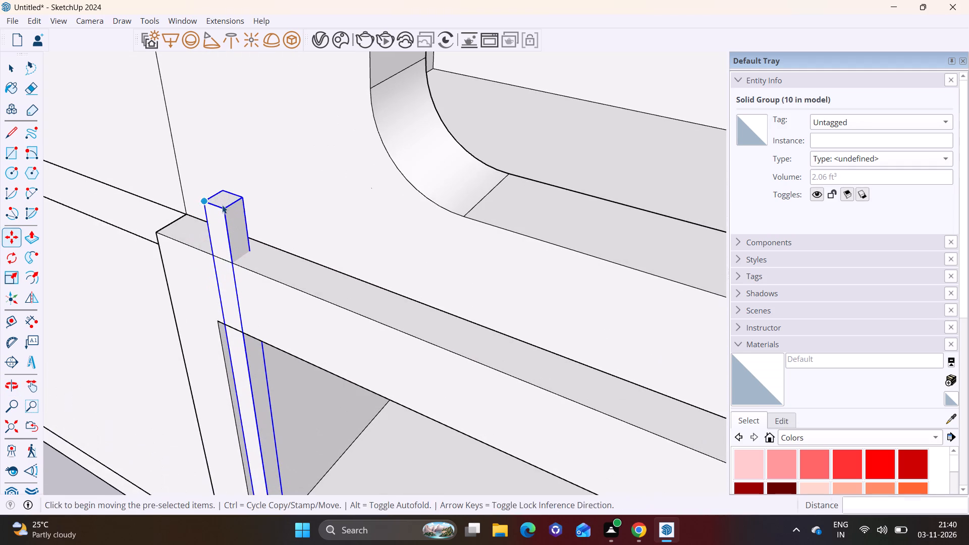
{"action": "left_click", "coordinate": [222, 203]}
{"action": "double_click", "coordinate": [223, 203]}
{"action": "left_click", "coordinate": [226, 203]}
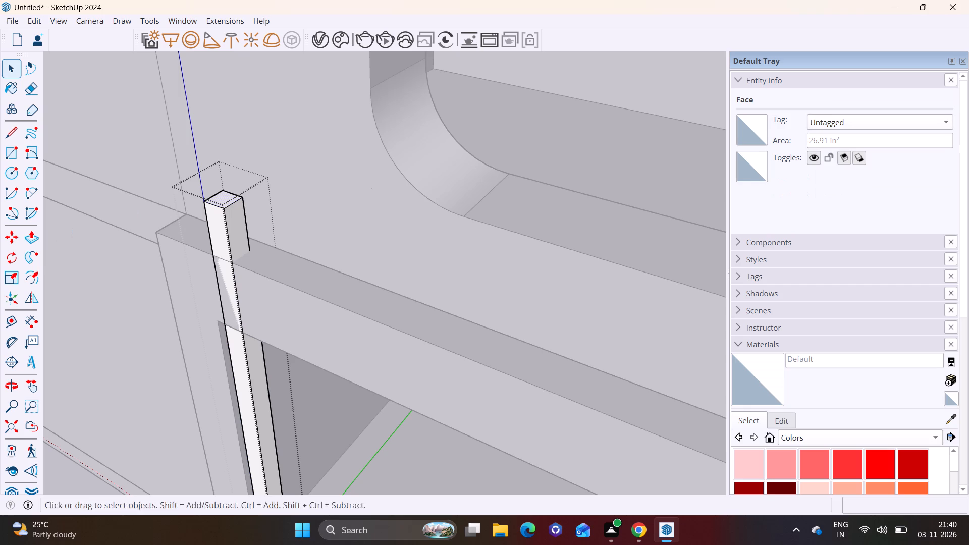
{"action": "left_click", "coordinate": [36, 235]}
{"action": "left_click", "coordinate": [234, 198]}
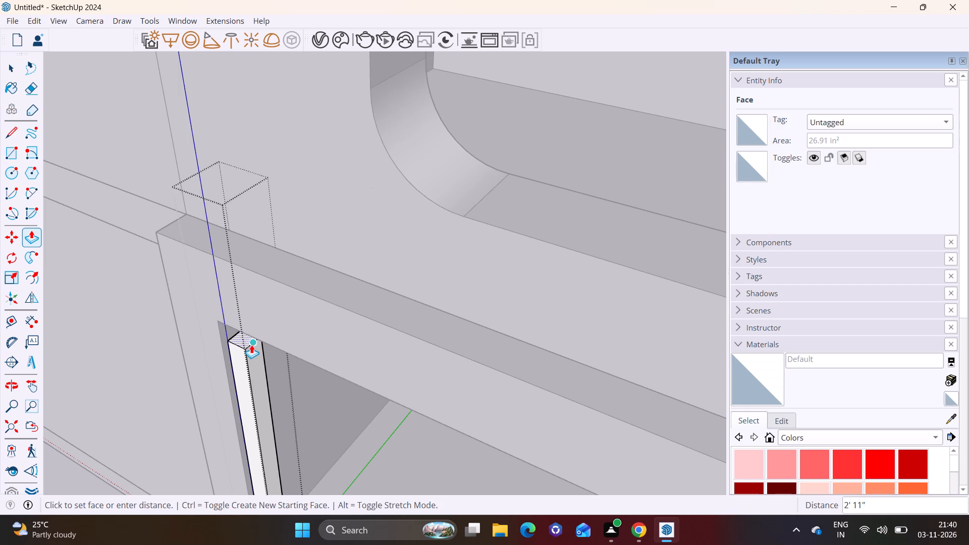
{"action": "left_click", "coordinate": [252, 339]}
{"action": "scroll", "coordinate": [248, 366], "scroll_direction": "down", "scroll_amount": 3}
{"action": "key", "text": "space"}
{"action": "left_click", "coordinate": [159, 359]}
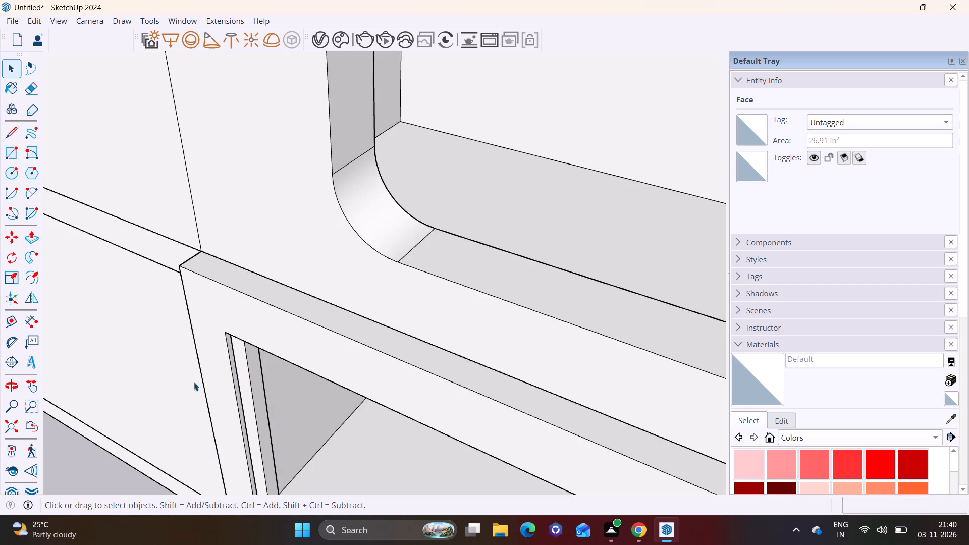
Move the shortened slat about 2 7/16" along the green axis, deeper into the ground-floor opening.
{"action": "scroll", "coordinate": [200, 388], "scroll_direction": "down", "scroll_amount": 3}
{"action": "middle_click_drag", "start_coordinate": [323, 432], "coordinate": [472, 302]}
{"action": "scroll", "coordinate": [325, 408], "scroll_direction": "down", "scroll_amount": 3}
{"action": "middle_click_drag", "start_coordinate": [344, 432], "coordinate": [291, 188], "text": "shift"}
{"action": "scroll", "coordinate": [234, 243], "scroll_direction": "up", "scroll_amount": 5}
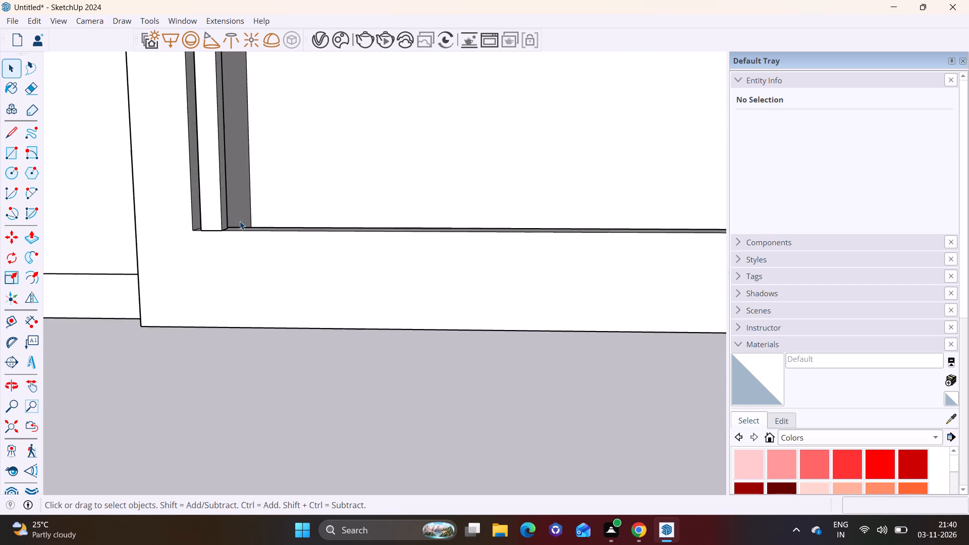
{"action": "scroll", "coordinate": [240, 221], "scroll_direction": "up", "scroll_amount": 1}
{"action": "middle_click_drag", "start_coordinate": [250, 217], "coordinate": [288, 389], "text": "shift"}
{"action": "middle_click_drag", "start_coordinate": [296, 393], "coordinate": [336, 251], "text": "shift"}
{"action": "middle_click_drag", "start_coordinate": [311, 283], "coordinate": [315, 353]}
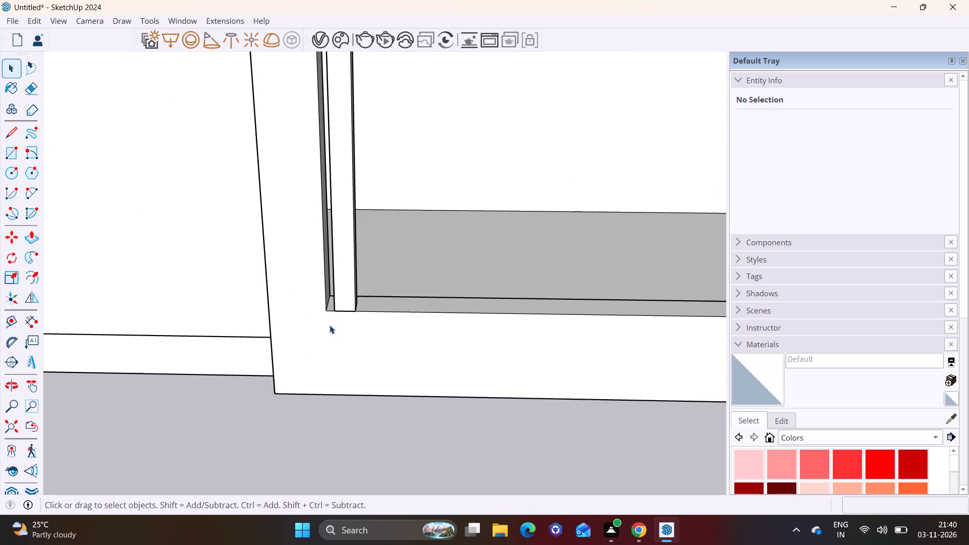
{"action": "middle_click_drag", "start_coordinate": [368, 285], "coordinate": [332, 364]}
{"action": "scroll", "coordinate": [332, 364], "scroll_direction": "down", "scroll_amount": 6}
{"action": "middle_click_drag", "start_coordinate": [336, 361], "coordinate": [345, 293]}
{"action": "scroll", "coordinate": [321, 308], "scroll_direction": "up", "scroll_amount": 3}
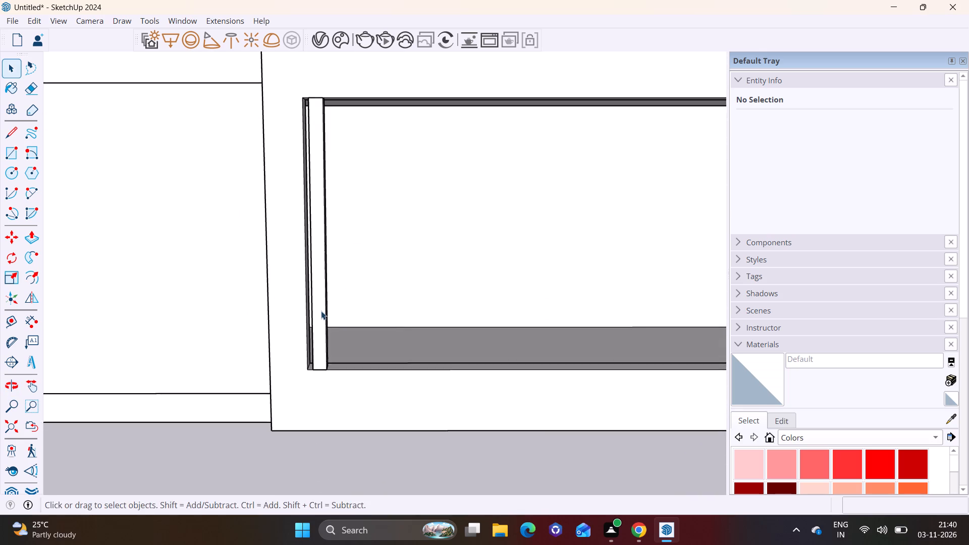
{"action": "middle_click_drag", "start_coordinate": [322, 317], "coordinate": [292, 335], "text": "shift"}
{"action": "left_click", "coordinate": [287, 344]}
{"action": "scroll", "coordinate": [293, 356], "scroll_direction": "up", "scroll_amount": 3}
{"action": "key", "text": "m"}
{"action": "scroll", "coordinate": [289, 367], "scroll_direction": "up", "scroll_amount": 2}
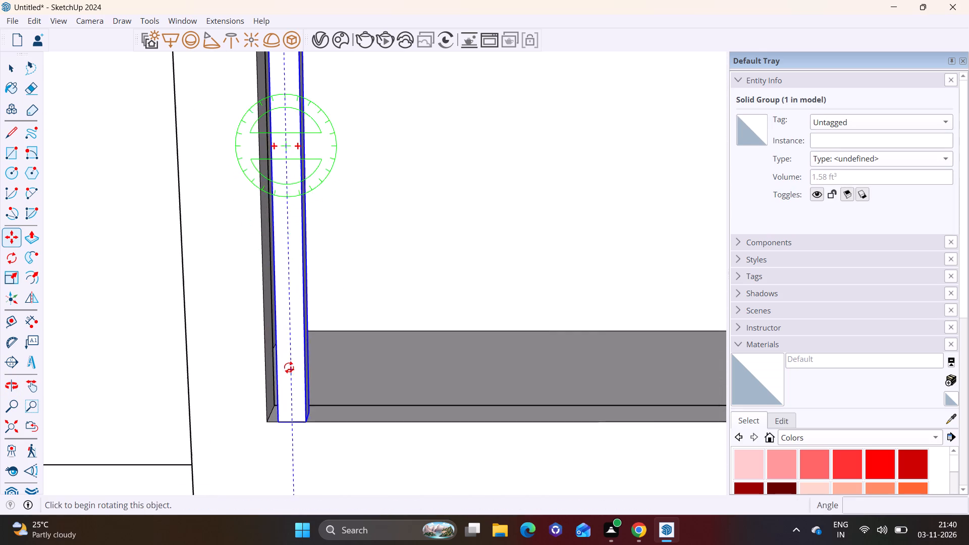
{"action": "scroll", "coordinate": [289, 367], "scroll_direction": "up", "scroll_amount": 3}
{"action": "middle_click_drag", "start_coordinate": [320, 422], "coordinate": [226, 436]}
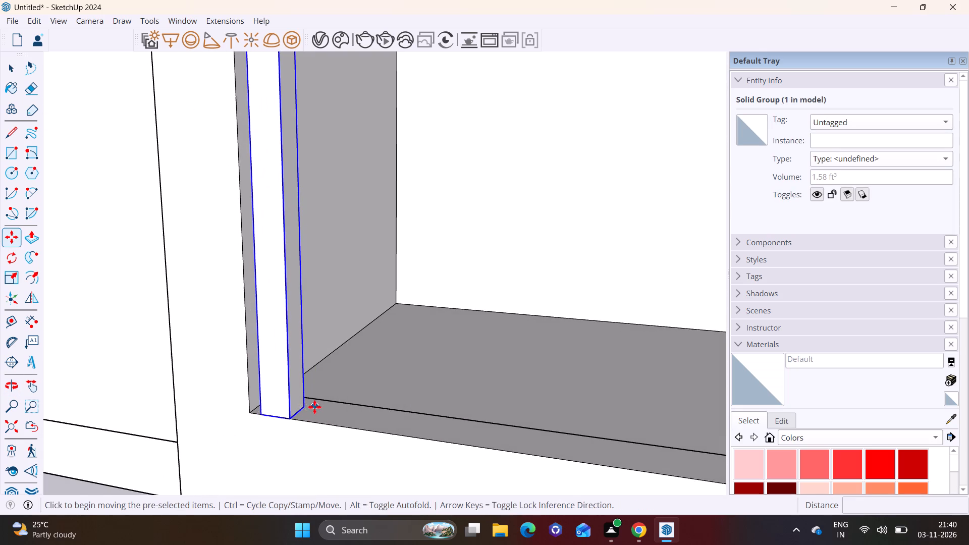
{"action": "left_click", "coordinate": [308, 407]}
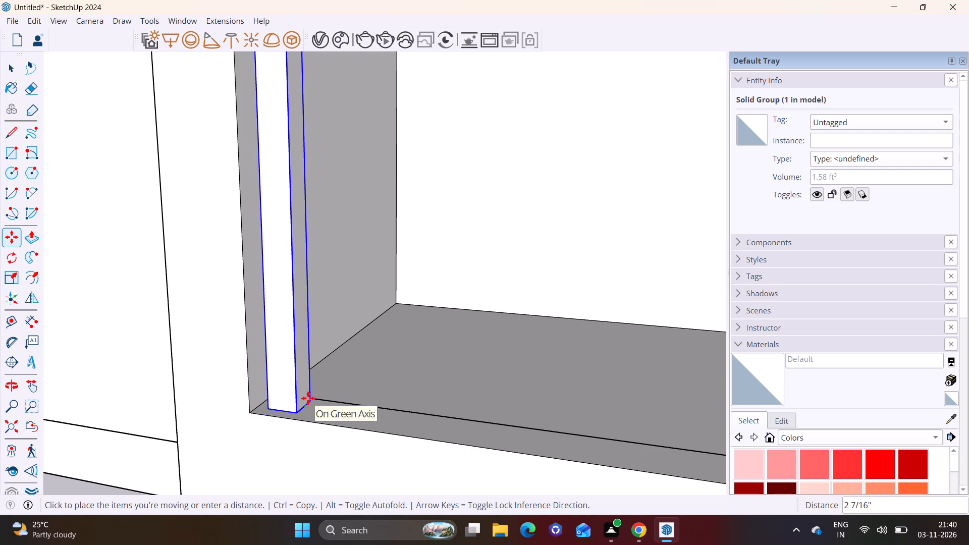
{"action": "left_click", "coordinate": [308, 398]}
Copy the ground-floor slat six times in a row along the opening's sill, spacing the copies about 5 3/4" to 6 5/8" apart.
{"action": "scroll", "coordinate": [276, 410], "scroll_direction": "up", "scroll_amount": 1}
{"action": "middle_click_drag", "start_coordinate": [302, 417], "coordinate": [402, 389]}
{"action": "scroll", "coordinate": [318, 413], "scroll_direction": "down", "scroll_amount": 4}
{"action": "middle_click_drag", "start_coordinate": [306, 419], "coordinate": [246, 441], "text": "shift"}
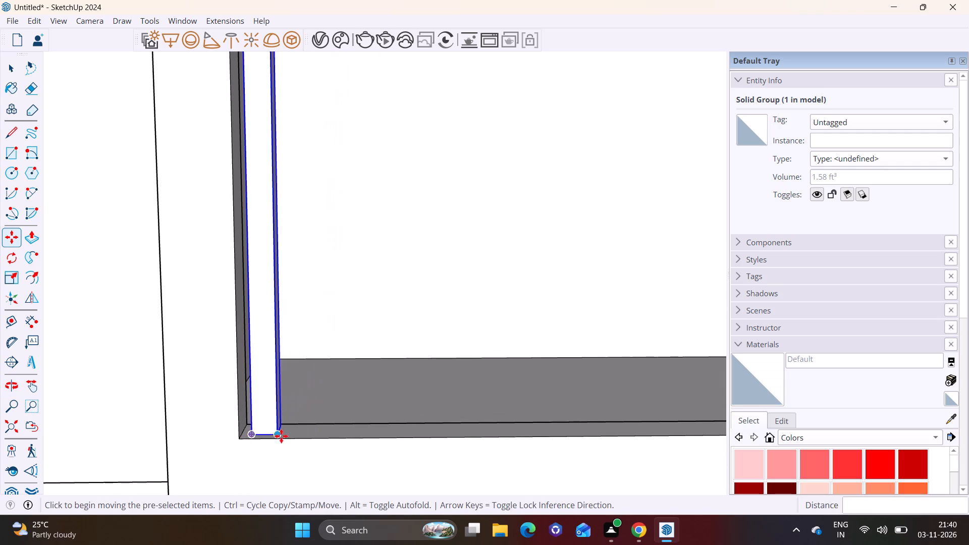
{"action": "left_click", "coordinate": [280, 432]}
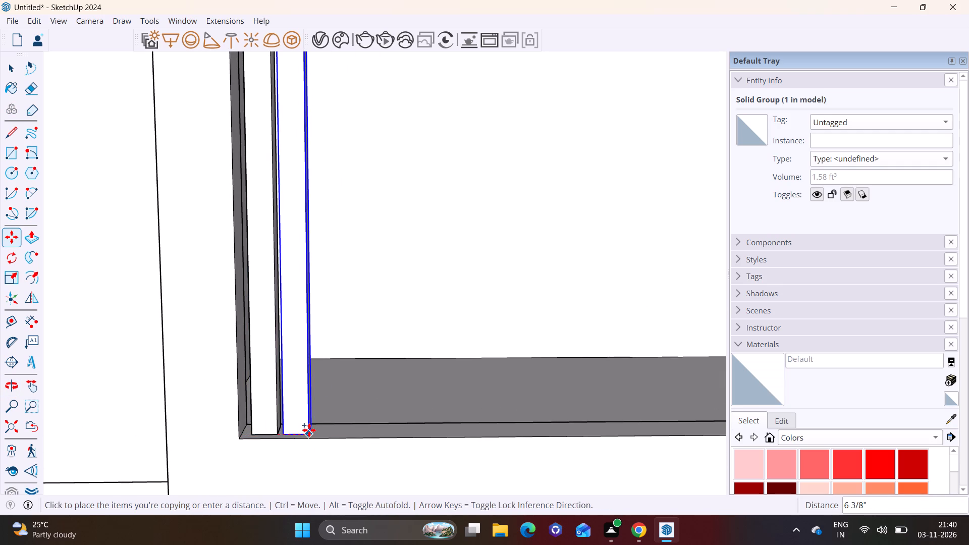
{"action": "left_click", "coordinate": [309, 430]}
{"action": "left_click", "coordinate": [309, 428]}
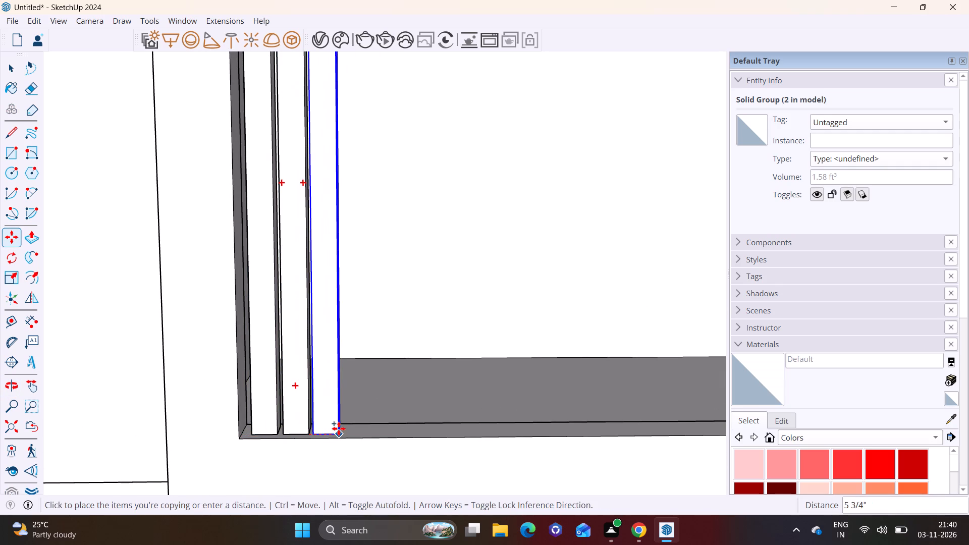
{"action": "left_click", "coordinate": [339, 428]}
{"action": "left_click", "coordinate": [338, 429]}
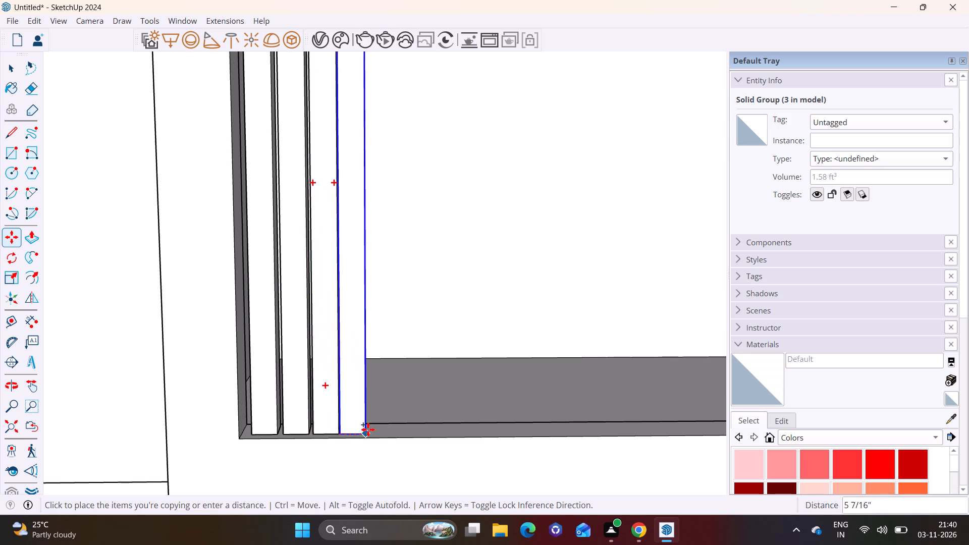
{"action": "left_click", "coordinate": [368, 429]}
{"action": "left_click", "coordinate": [365, 431]}
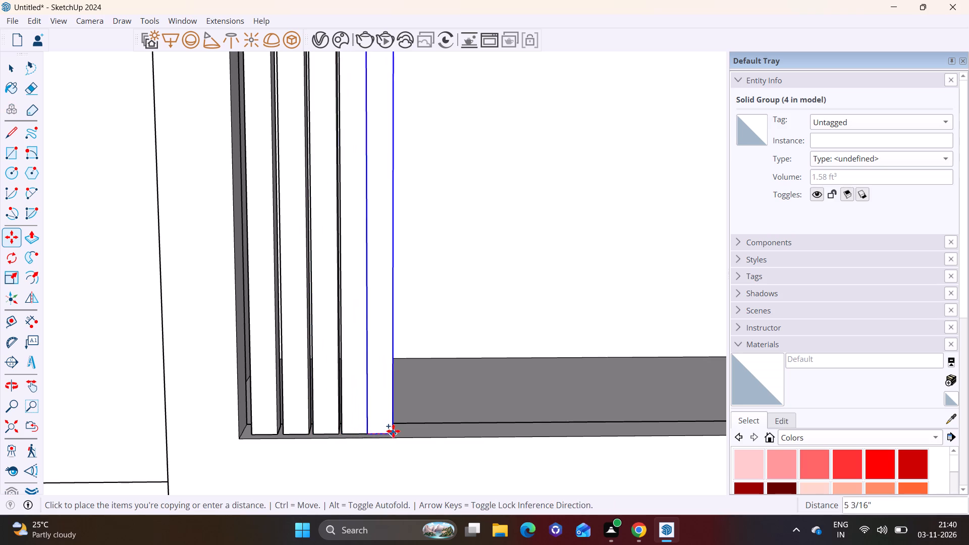
{"action": "left_click", "coordinate": [398, 431]}
{"action": "left_click", "coordinate": [400, 431]}
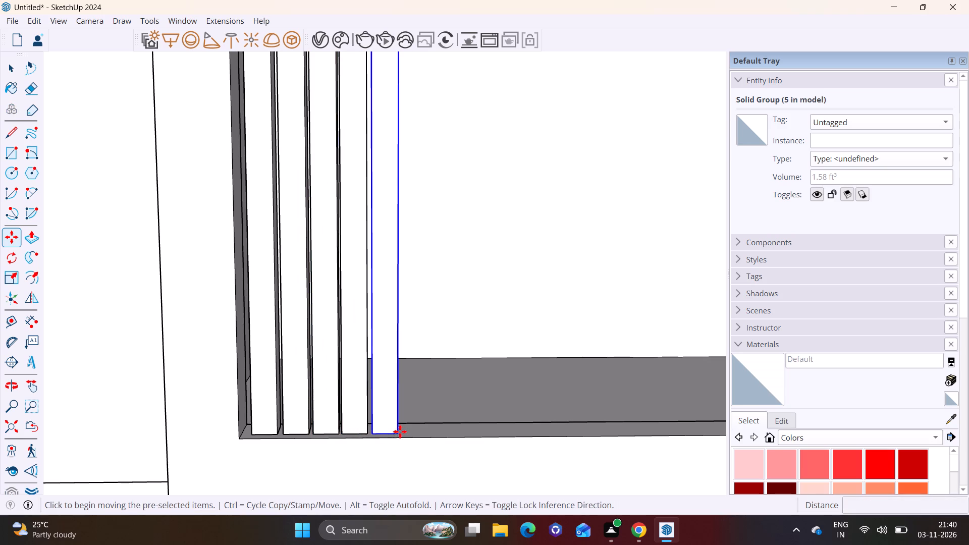
{"action": "left_click", "coordinate": [430, 433]}
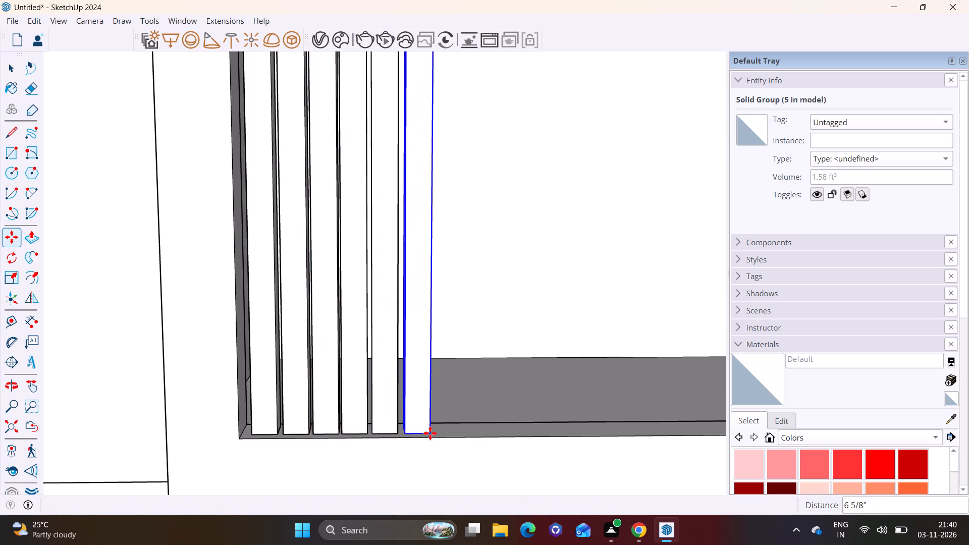
{"action": "left_click", "coordinate": [423, 434]}
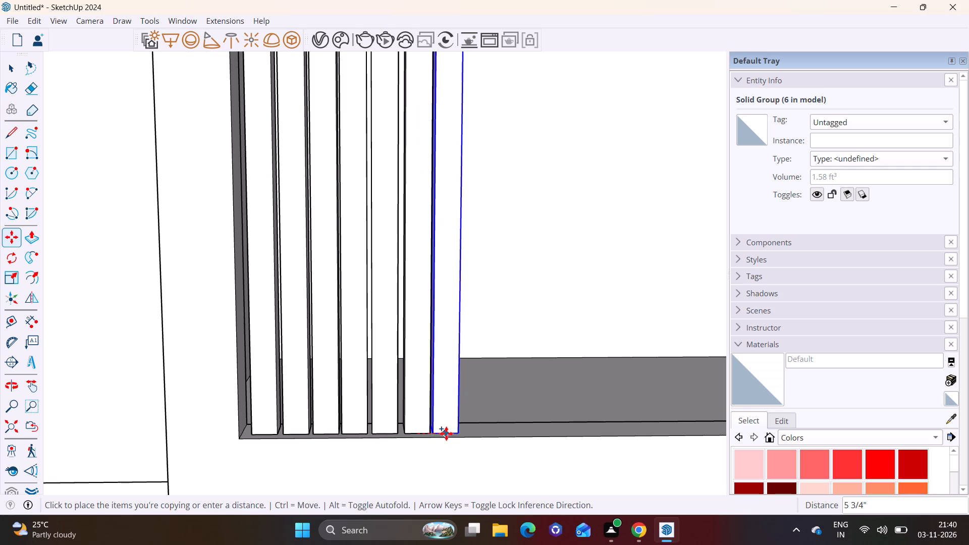
{"action": "left_click", "coordinate": [449, 430]}
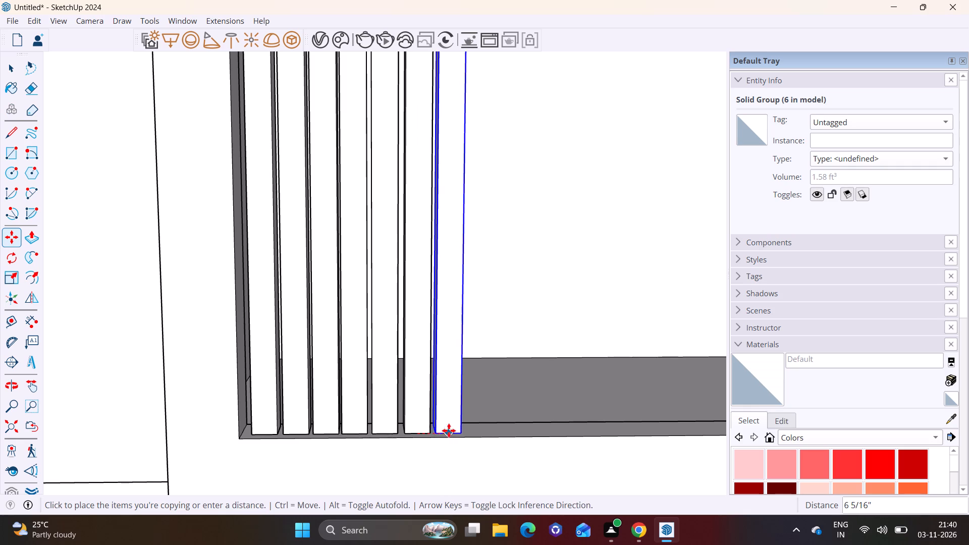
Copy the last ground-floor slat two more times along the sill, about 6 15/16" and 6 1/16" past the previous one, and clear the selection.
{"action": "scroll", "coordinate": [362, 367], "scroll_direction": "down", "scroll_amount": 7}
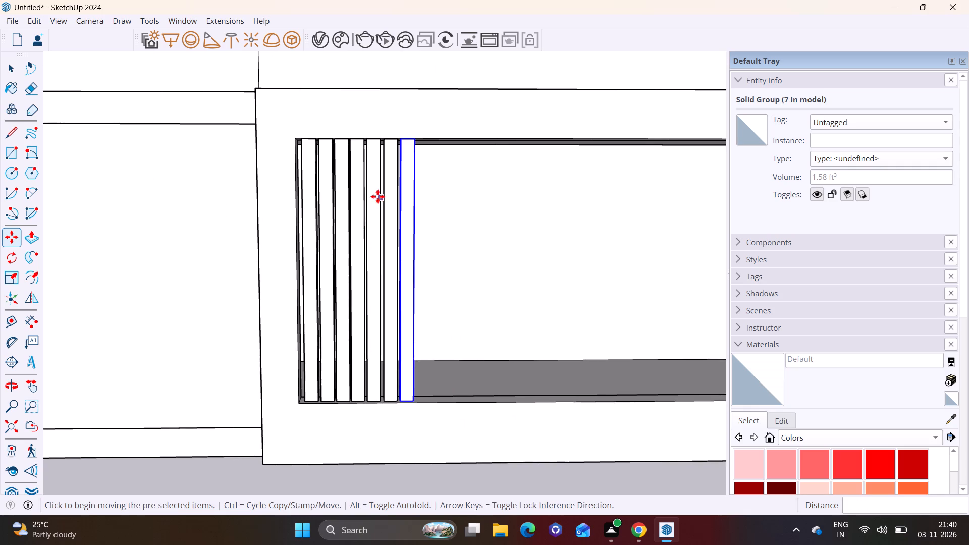
{"action": "middle_click_drag", "start_coordinate": [371, 206], "coordinate": [337, 473], "text": "shift"}
{"action": "scroll", "coordinate": [342, 357], "scroll_direction": "down", "scroll_amount": 4}
{"action": "middle_click_drag", "start_coordinate": [343, 252], "coordinate": [308, 406], "text": "shift"}
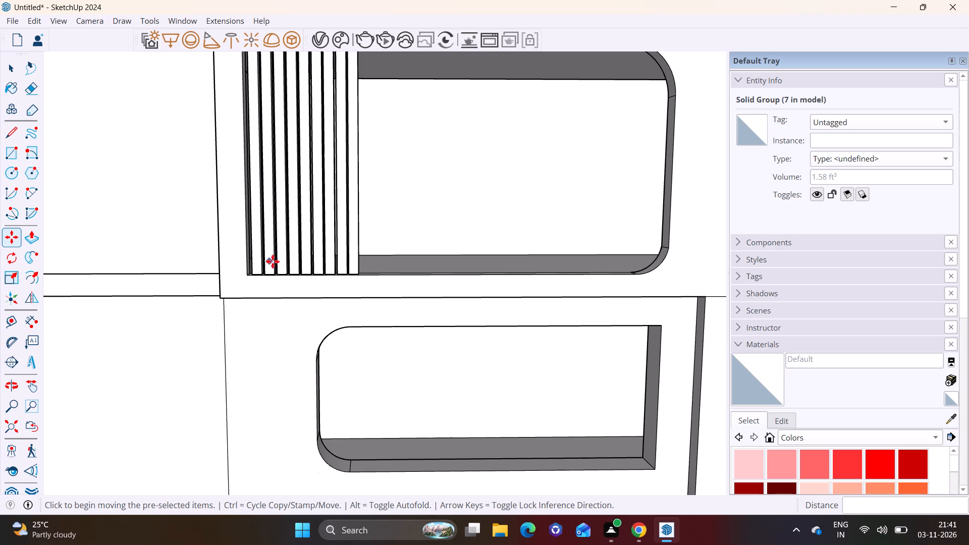
{"action": "scroll", "coordinate": [319, 351], "scroll_direction": "down", "scroll_amount": 3}
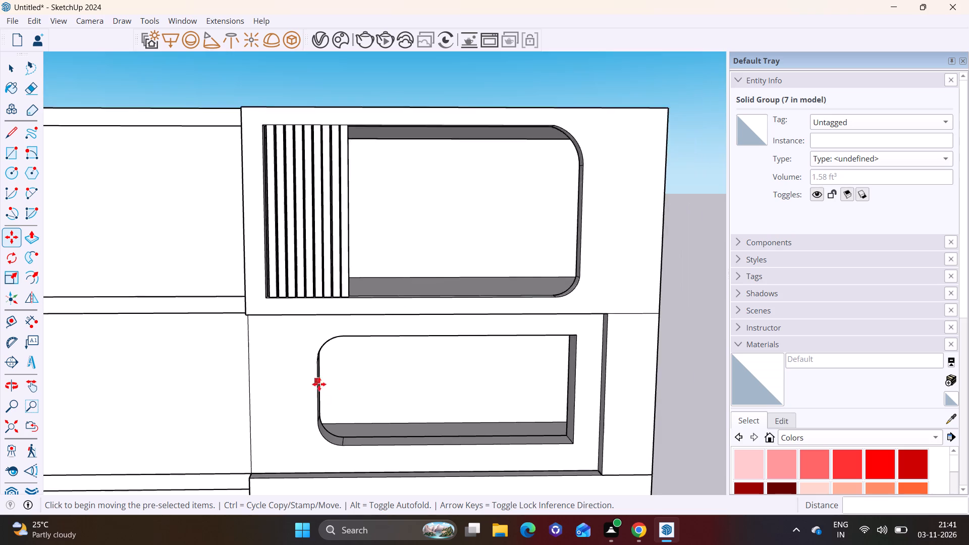
{"action": "scroll", "coordinate": [319, 384], "scroll_direction": "down", "scroll_amount": 1}
{"action": "scroll", "coordinate": [320, 406], "scroll_direction": "up", "scroll_amount": 1}
{"action": "middle_click_drag", "start_coordinate": [320, 406], "coordinate": [346, 281]}
{"action": "scroll", "coordinate": [336, 418], "scroll_direction": "up", "scroll_amount": 5}
{"action": "middle_click_drag", "start_coordinate": [336, 451], "coordinate": [321, 212], "text": "shift"}
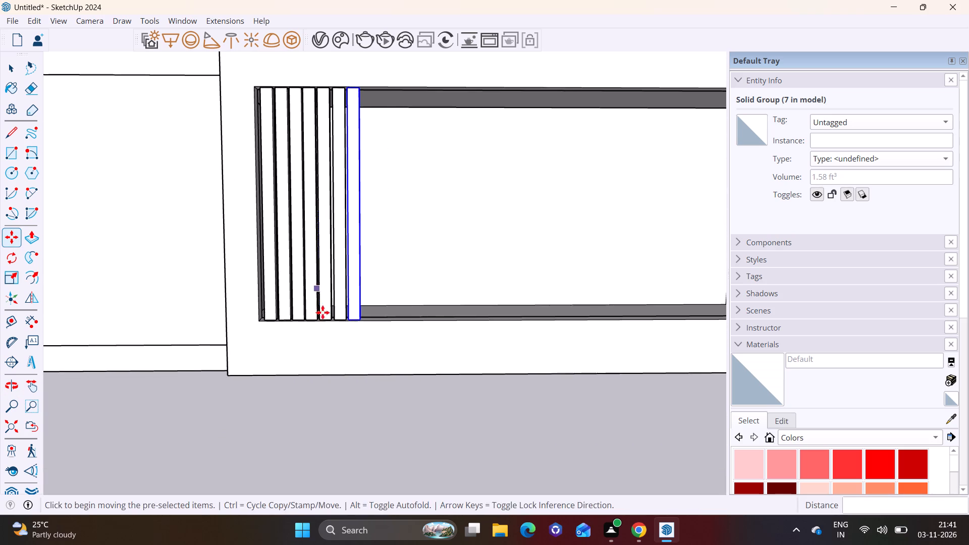
{"action": "middle_click_drag", "start_coordinate": [324, 314], "coordinate": [311, 358]}
{"action": "scroll", "coordinate": [322, 325], "scroll_direction": "up", "scroll_amount": 3}
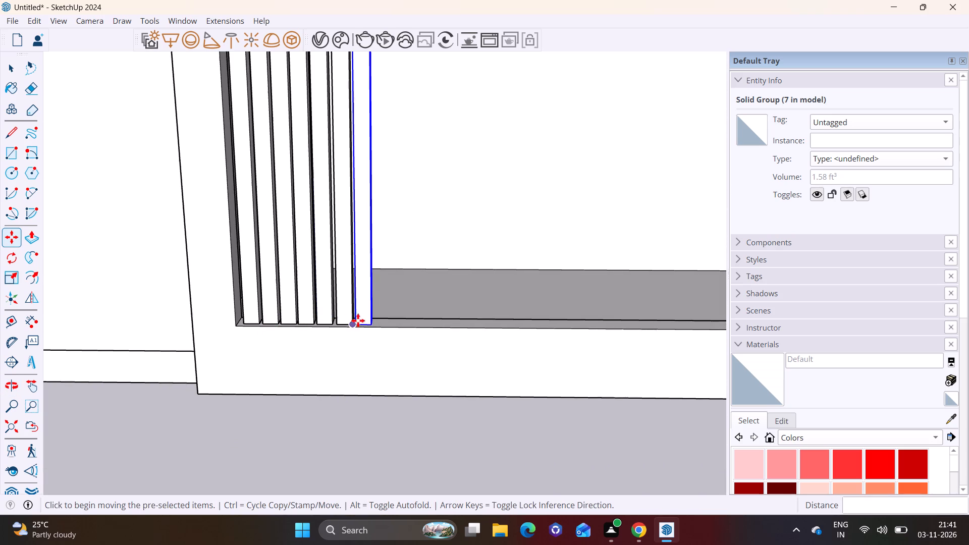
{"action": "left_click", "coordinate": [371, 322]}
{"action": "left_click", "coordinate": [392, 323]}
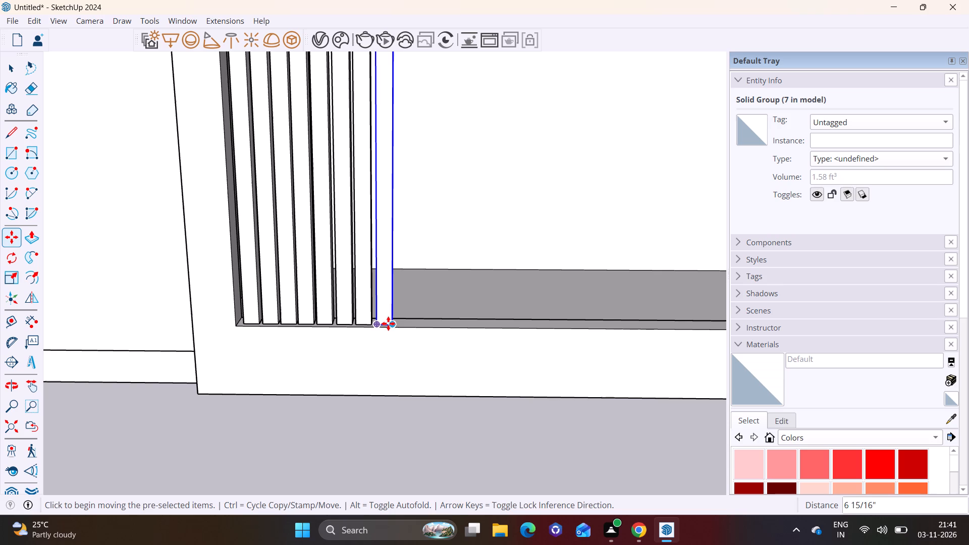
{"action": "left_click", "coordinate": [394, 322]}
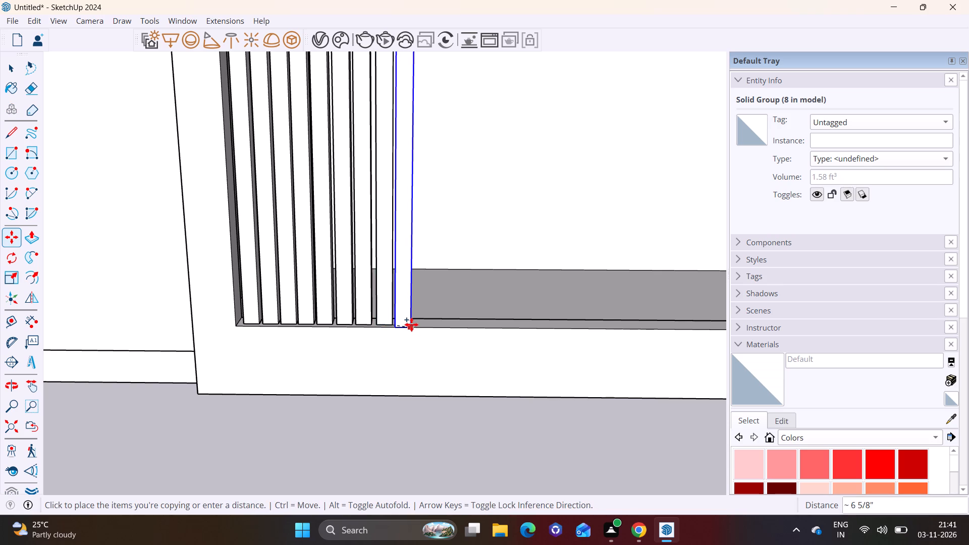
{"action": "scroll", "coordinate": [404, 322], "scroll_direction": "up", "scroll_amount": 8}
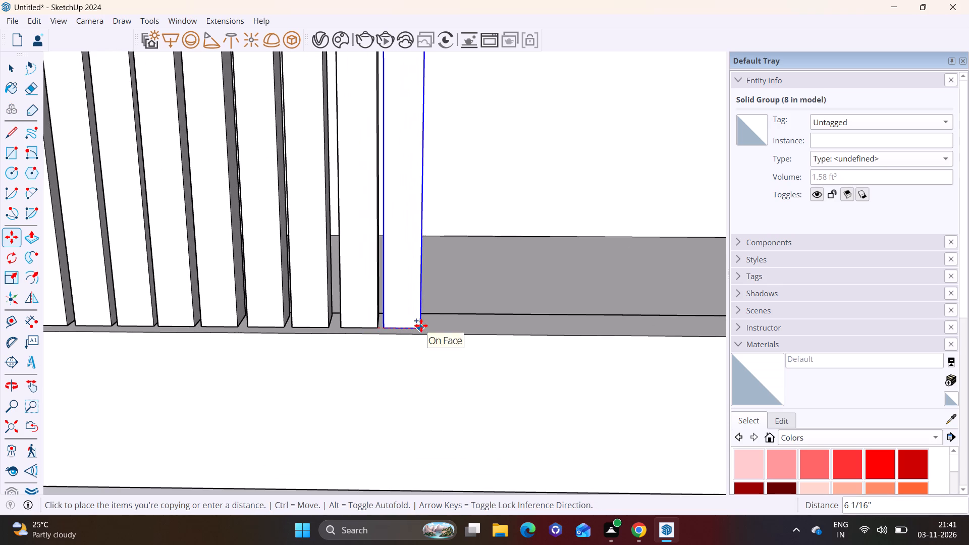
{"action": "left_click", "coordinate": [422, 325]}
{"action": "key", "text": "space"}
{"action": "scroll", "coordinate": [313, 357], "scroll_direction": "down", "scroll_amount": 17}
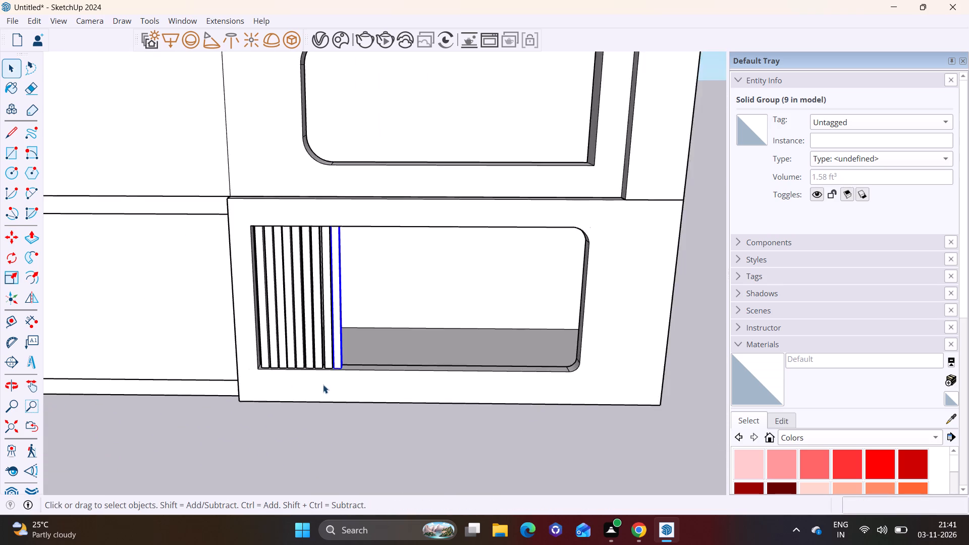
{"action": "scroll", "coordinate": [323, 385], "scroll_direction": "down", "scroll_amount": 3}
{"action": "middle_click_drag", "start_coordinate": [343, 378], "coordinate": [360, 291]}
{"action": "left_click", "coordinate": [364, 422]}
{"action": "middle_click_drag", "start_coordinate": [337, 388], "coordinate": [369, 479], "text": "shift"}
{"action": "scroll", "coordinate": [320, 387], "scroll_direction": "down", "scroll_amount": 6}
{"action": "middle_click_drag", "start_coordinate": [443, 359], "coordinate": [411, 399], "text": "shift"}
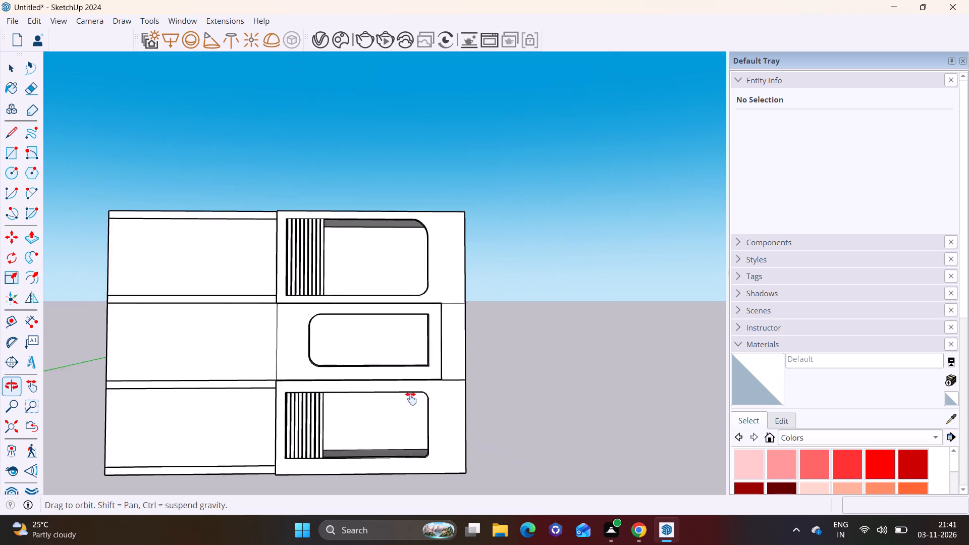
Draw a 5 1/16" square on the sill of the middle-storey opening, close to its square-cornered end.
{"action": "middle_click_drag", "start_coordinate": [411, 399], "coordinate": [409, 402], "text": "shift"}
{"action": "scroll", "coordinate": [412, 362], "scroll_direction": "up", "scroll_amount": 6}
{"action": "middle_click_drag", "start_coordinate": [404, 370], "coordinate": [394, 402]}
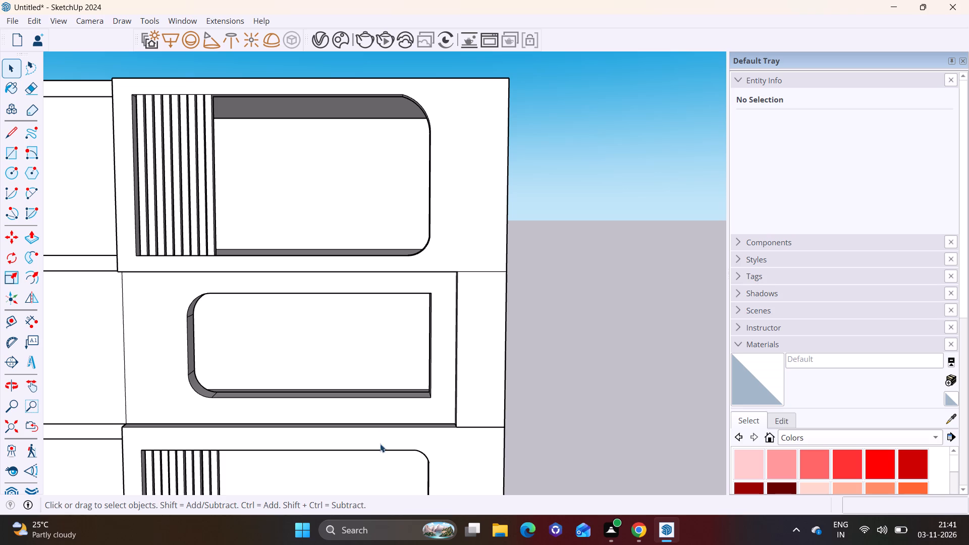
{"action": "middle_click_drag", "start_coordinate": [531, 536], "coordinate": [515, 539]}
{"action": "scroll", "coordinate": [384, 333], "scroll_direction": "up", "scroll_amount": 2}
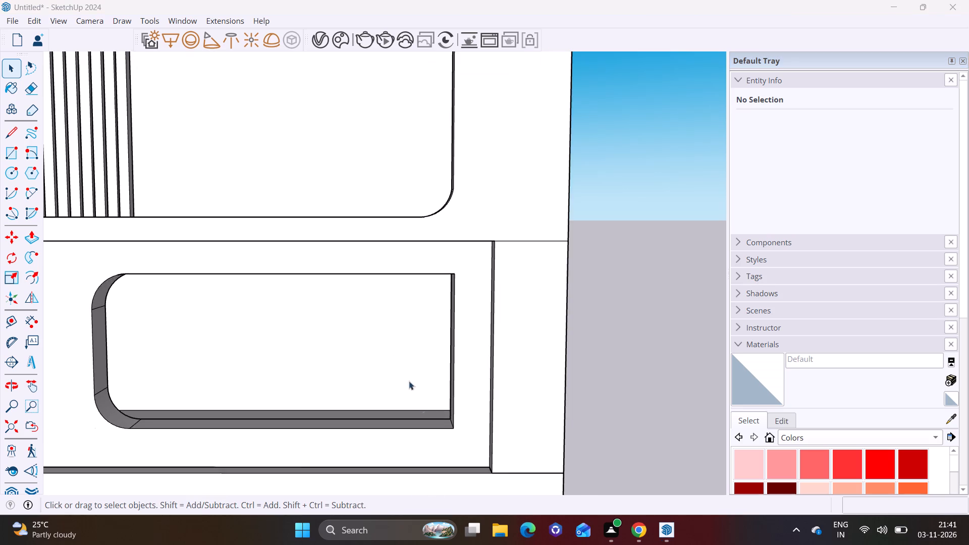
{"action": "scroll", "coordinate": [409, 381], "scroll_direction": "up", "scroll_amount": 2}
{"action": "middle_click_drag", "start_coordinate": [427, 406], "coordinate": [498, 496]}
{"action": "middle_click_drag", "start_coordinate": [465, 442], "coordinate": [439, 406]}
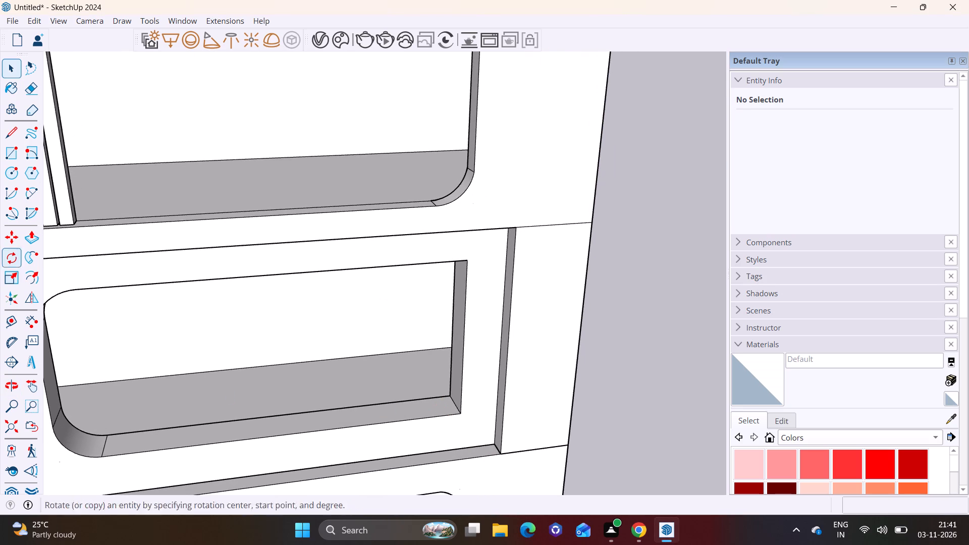
{"action": "left_click", "coordinate": [7, 157]}
{"action": "scroll", "coordinate": [461, 432], "scroll_direction": "up", "scroll_amount": 5}
{"action": "middle_click_drag", "start_coordinate": [442, 409], "coordinate": [444, 441]}
{"action": "scroll", "coordinate": [445, 432], "scroll_direction": "up", "scroll_amount": 2}
{"action": "left_click", "coordinate": [457, 400]}
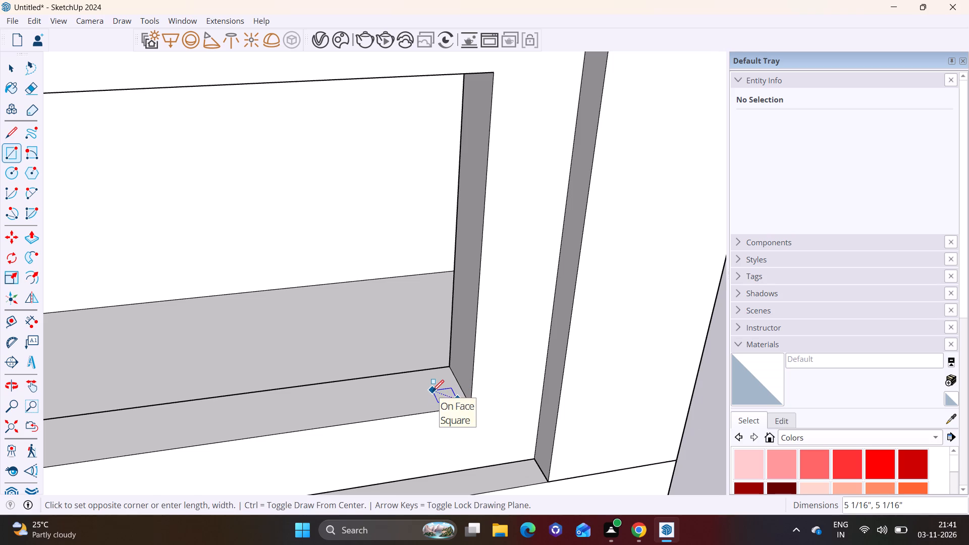
{"action": "left_click_drag", "start_coordinate": [433, 391], "coordinate": [488, 401]}
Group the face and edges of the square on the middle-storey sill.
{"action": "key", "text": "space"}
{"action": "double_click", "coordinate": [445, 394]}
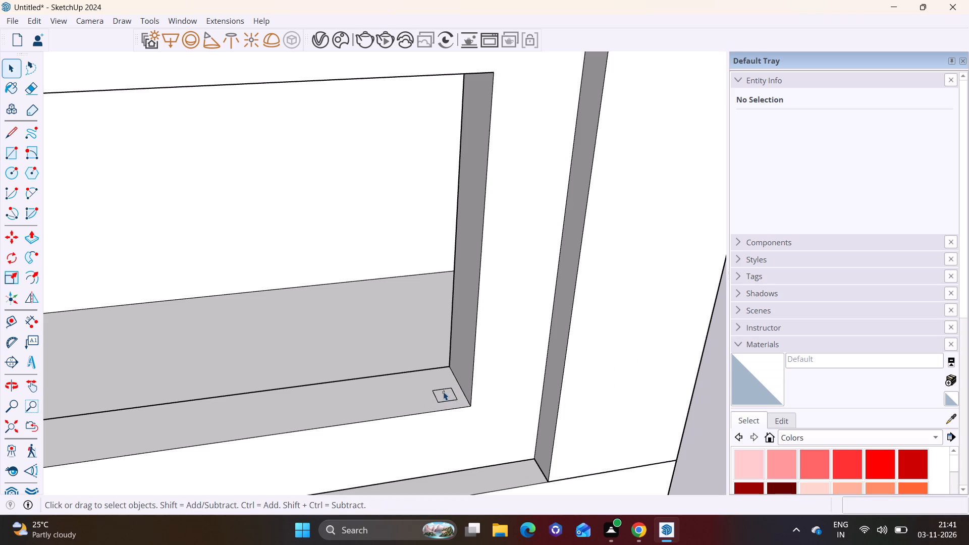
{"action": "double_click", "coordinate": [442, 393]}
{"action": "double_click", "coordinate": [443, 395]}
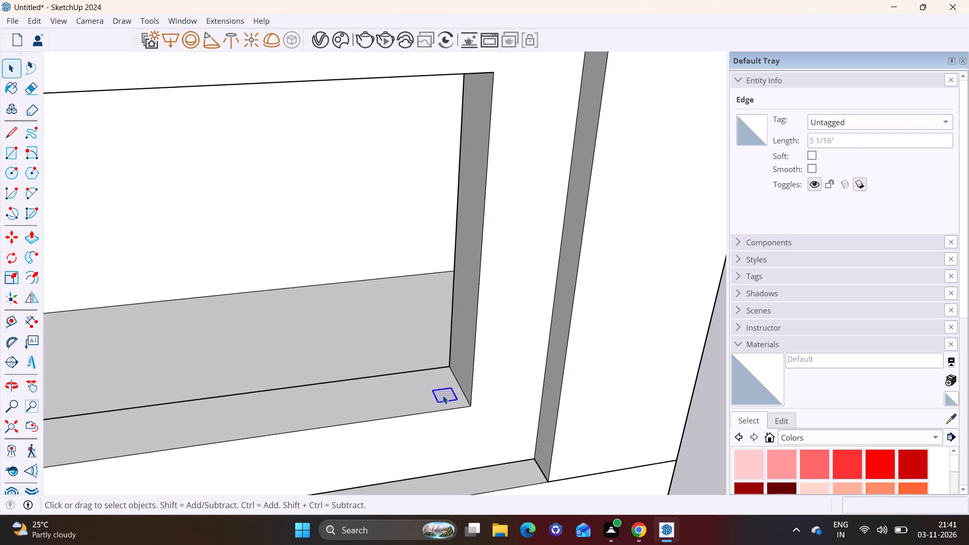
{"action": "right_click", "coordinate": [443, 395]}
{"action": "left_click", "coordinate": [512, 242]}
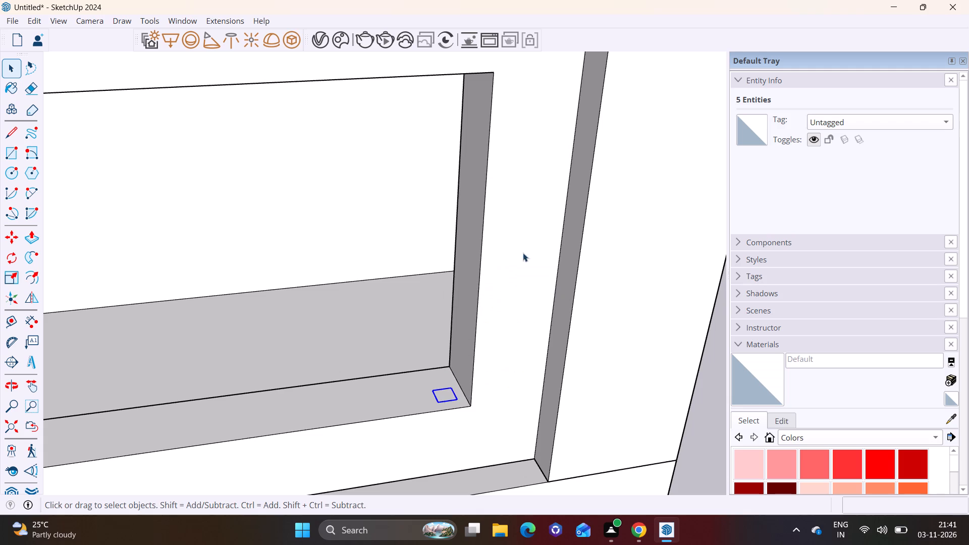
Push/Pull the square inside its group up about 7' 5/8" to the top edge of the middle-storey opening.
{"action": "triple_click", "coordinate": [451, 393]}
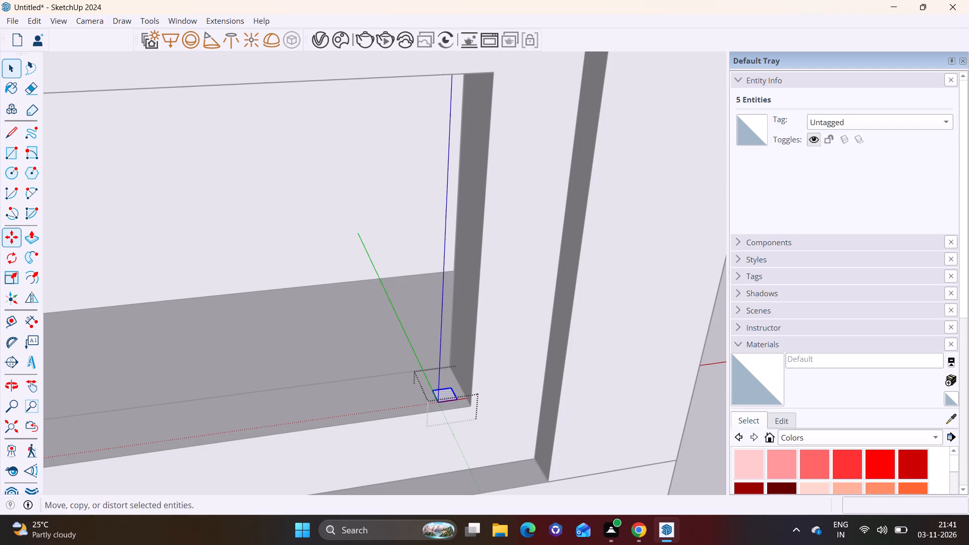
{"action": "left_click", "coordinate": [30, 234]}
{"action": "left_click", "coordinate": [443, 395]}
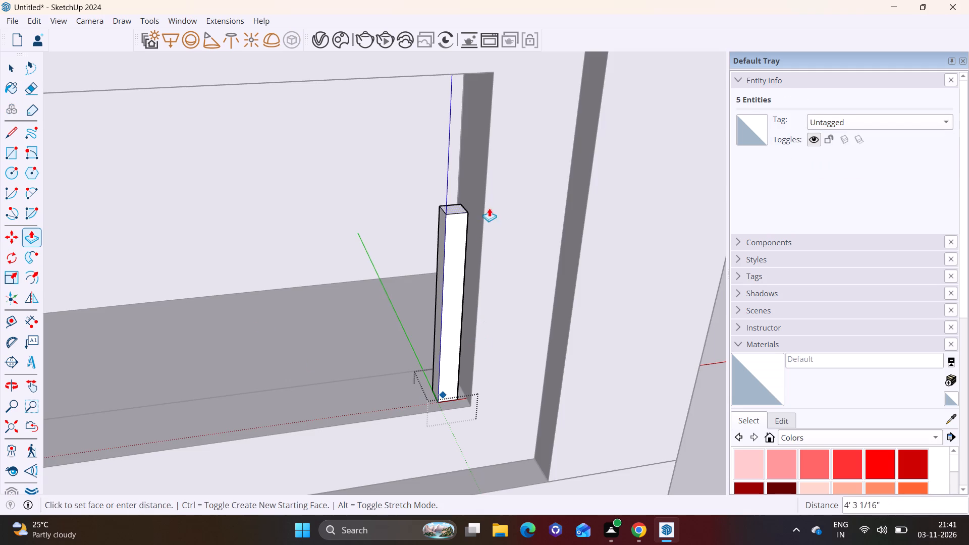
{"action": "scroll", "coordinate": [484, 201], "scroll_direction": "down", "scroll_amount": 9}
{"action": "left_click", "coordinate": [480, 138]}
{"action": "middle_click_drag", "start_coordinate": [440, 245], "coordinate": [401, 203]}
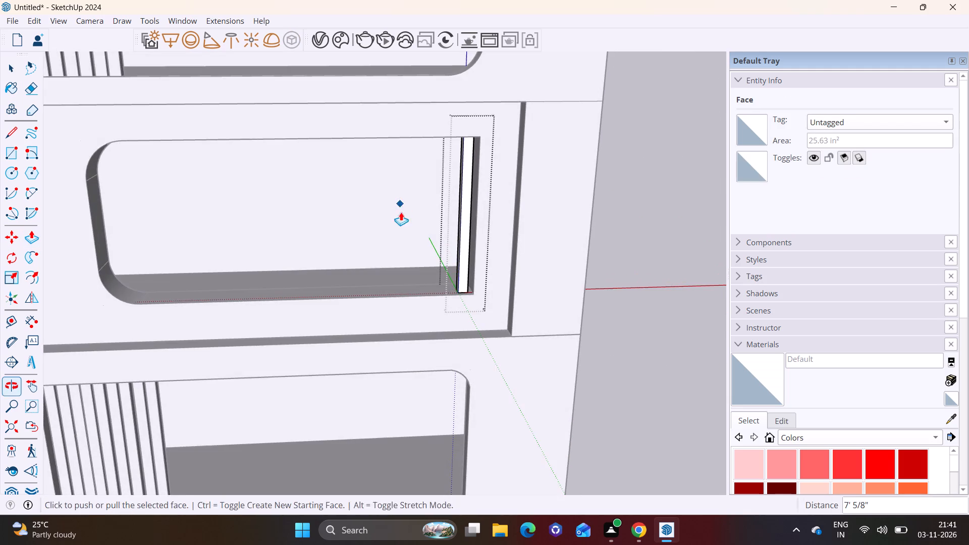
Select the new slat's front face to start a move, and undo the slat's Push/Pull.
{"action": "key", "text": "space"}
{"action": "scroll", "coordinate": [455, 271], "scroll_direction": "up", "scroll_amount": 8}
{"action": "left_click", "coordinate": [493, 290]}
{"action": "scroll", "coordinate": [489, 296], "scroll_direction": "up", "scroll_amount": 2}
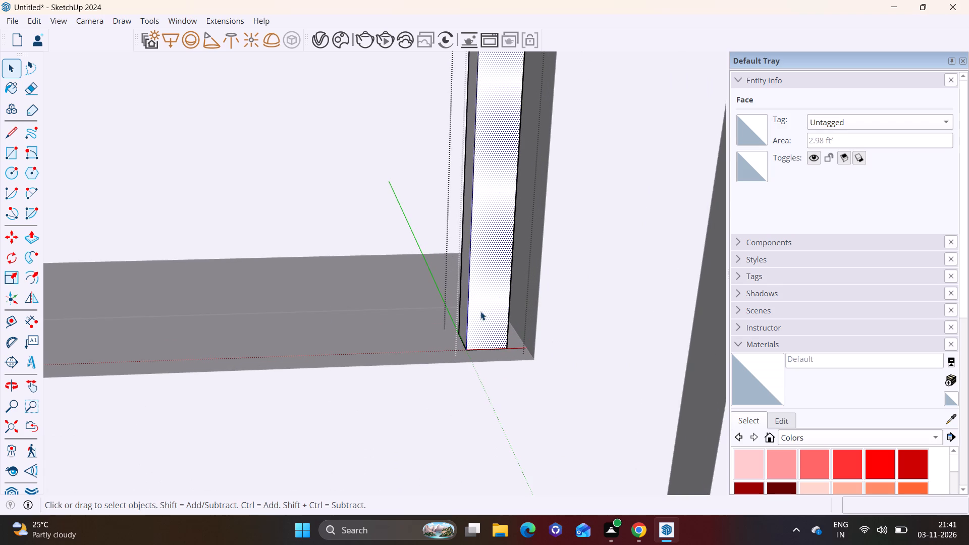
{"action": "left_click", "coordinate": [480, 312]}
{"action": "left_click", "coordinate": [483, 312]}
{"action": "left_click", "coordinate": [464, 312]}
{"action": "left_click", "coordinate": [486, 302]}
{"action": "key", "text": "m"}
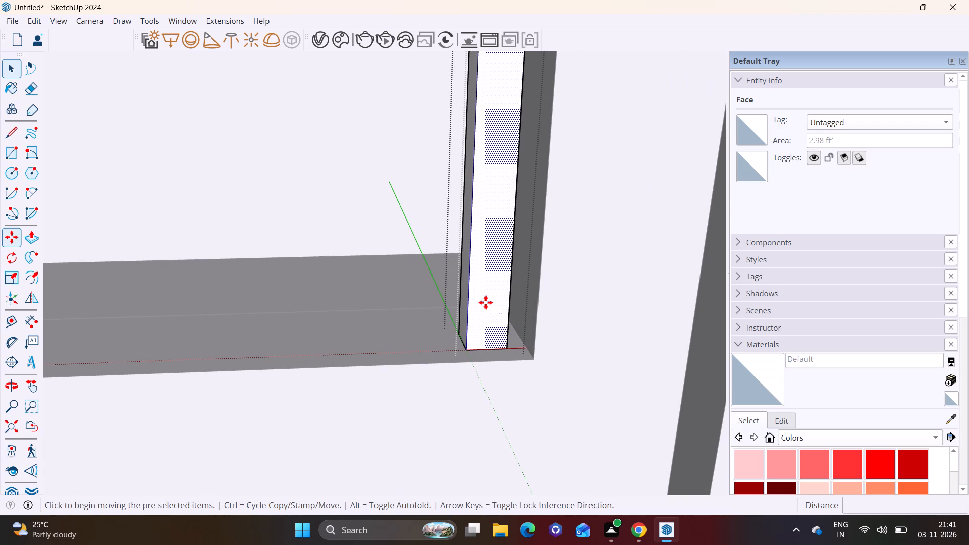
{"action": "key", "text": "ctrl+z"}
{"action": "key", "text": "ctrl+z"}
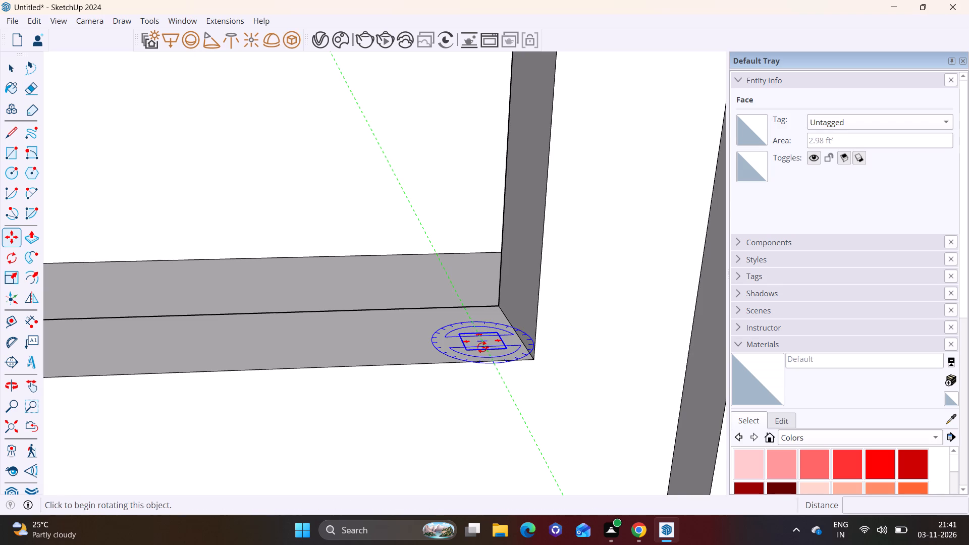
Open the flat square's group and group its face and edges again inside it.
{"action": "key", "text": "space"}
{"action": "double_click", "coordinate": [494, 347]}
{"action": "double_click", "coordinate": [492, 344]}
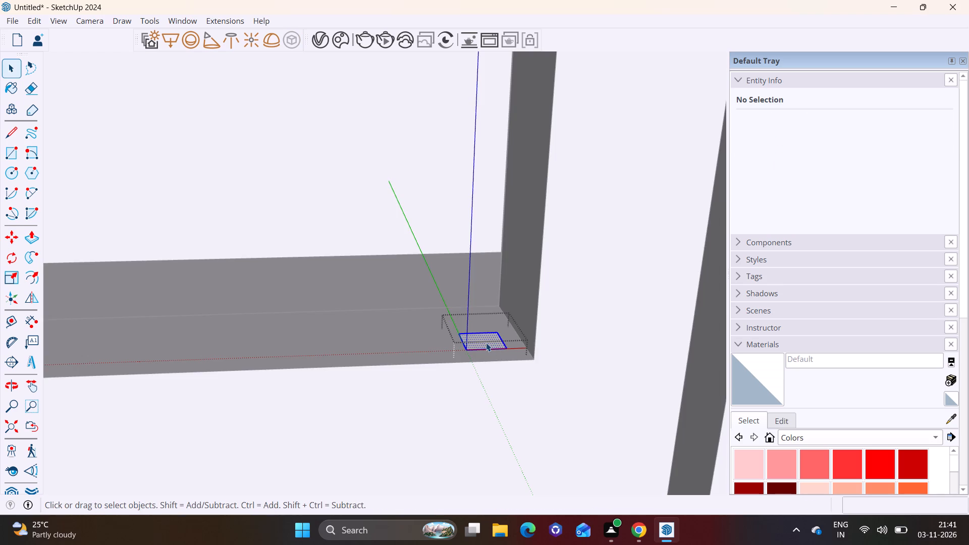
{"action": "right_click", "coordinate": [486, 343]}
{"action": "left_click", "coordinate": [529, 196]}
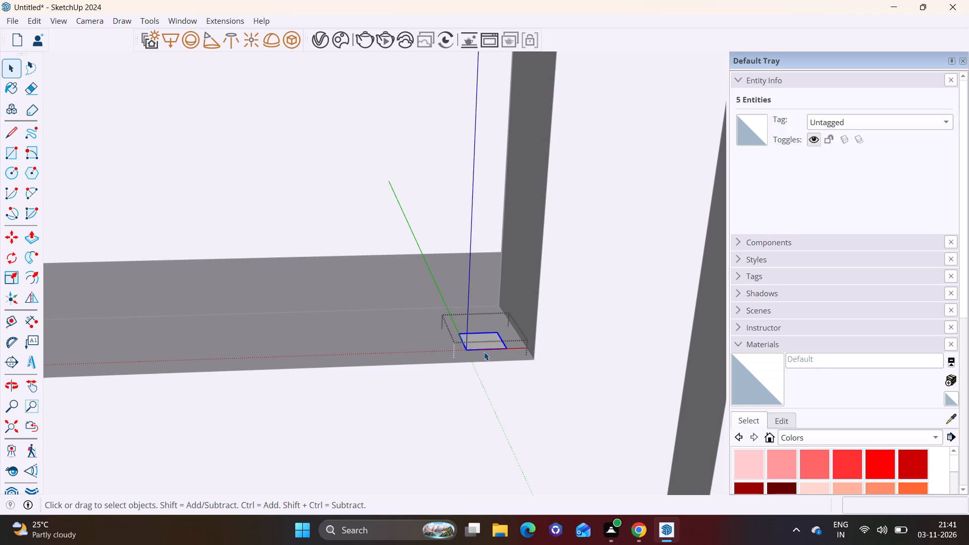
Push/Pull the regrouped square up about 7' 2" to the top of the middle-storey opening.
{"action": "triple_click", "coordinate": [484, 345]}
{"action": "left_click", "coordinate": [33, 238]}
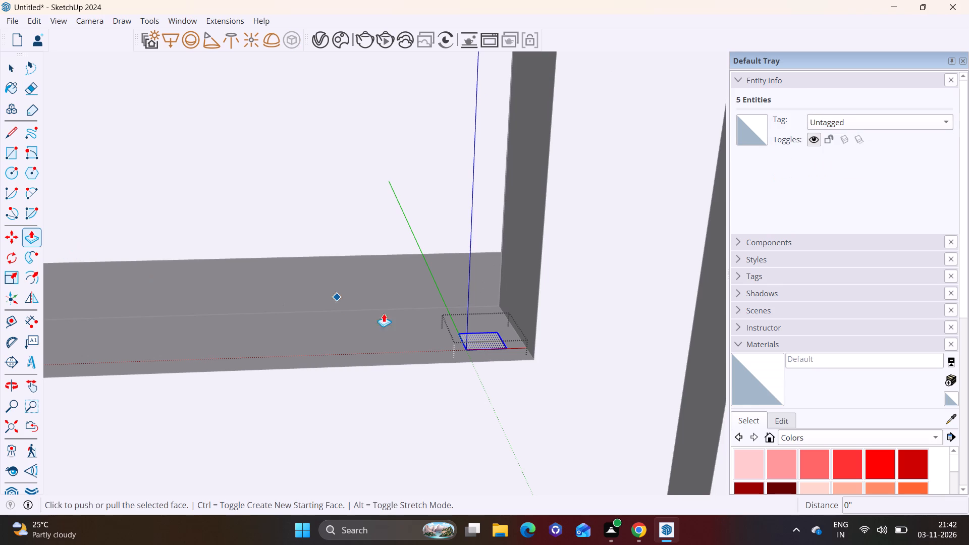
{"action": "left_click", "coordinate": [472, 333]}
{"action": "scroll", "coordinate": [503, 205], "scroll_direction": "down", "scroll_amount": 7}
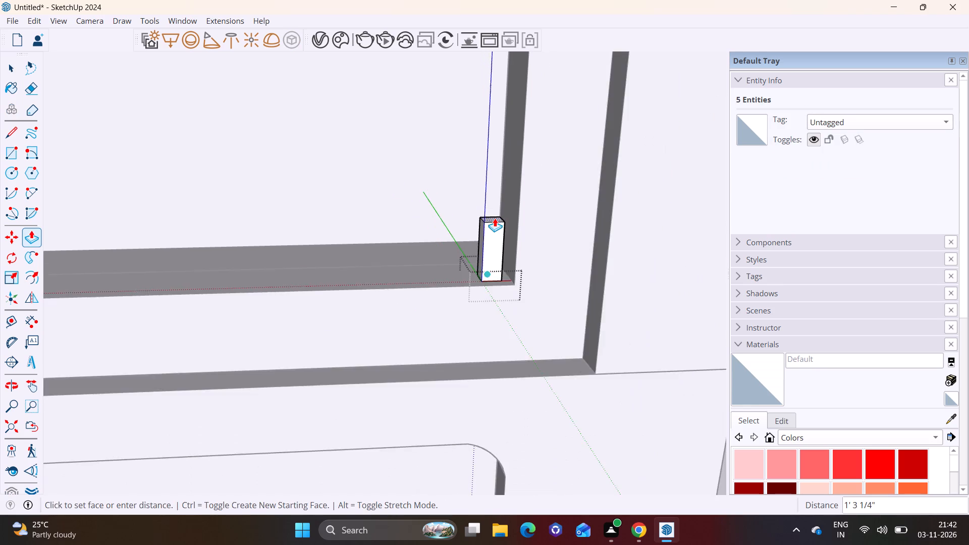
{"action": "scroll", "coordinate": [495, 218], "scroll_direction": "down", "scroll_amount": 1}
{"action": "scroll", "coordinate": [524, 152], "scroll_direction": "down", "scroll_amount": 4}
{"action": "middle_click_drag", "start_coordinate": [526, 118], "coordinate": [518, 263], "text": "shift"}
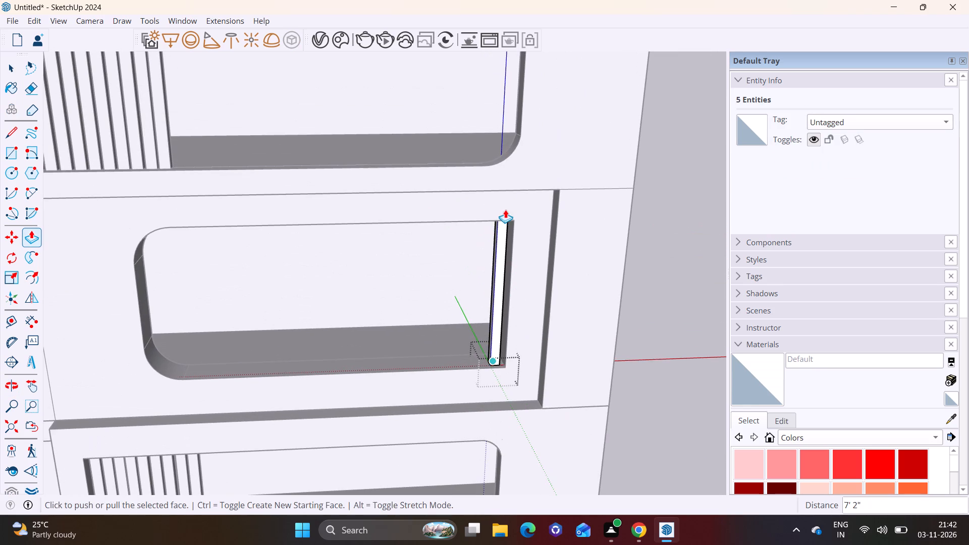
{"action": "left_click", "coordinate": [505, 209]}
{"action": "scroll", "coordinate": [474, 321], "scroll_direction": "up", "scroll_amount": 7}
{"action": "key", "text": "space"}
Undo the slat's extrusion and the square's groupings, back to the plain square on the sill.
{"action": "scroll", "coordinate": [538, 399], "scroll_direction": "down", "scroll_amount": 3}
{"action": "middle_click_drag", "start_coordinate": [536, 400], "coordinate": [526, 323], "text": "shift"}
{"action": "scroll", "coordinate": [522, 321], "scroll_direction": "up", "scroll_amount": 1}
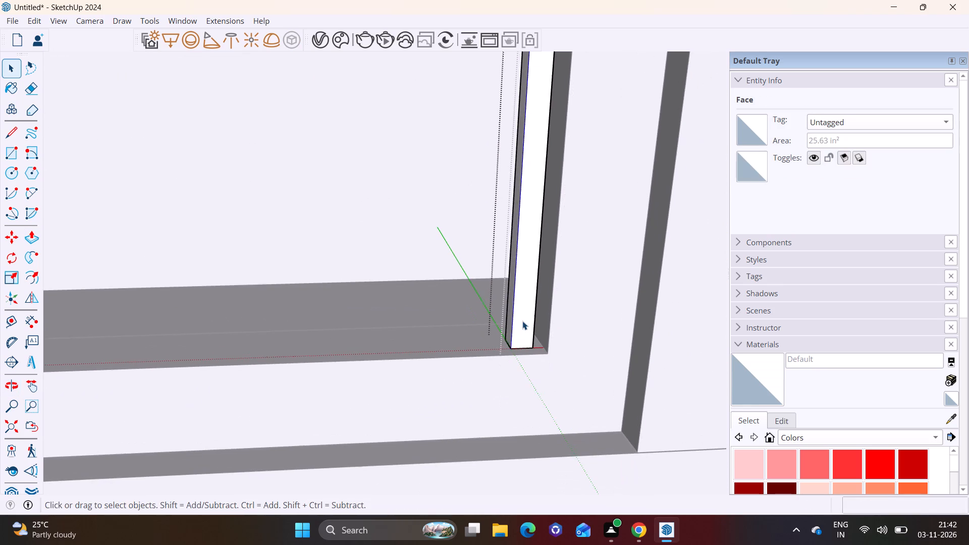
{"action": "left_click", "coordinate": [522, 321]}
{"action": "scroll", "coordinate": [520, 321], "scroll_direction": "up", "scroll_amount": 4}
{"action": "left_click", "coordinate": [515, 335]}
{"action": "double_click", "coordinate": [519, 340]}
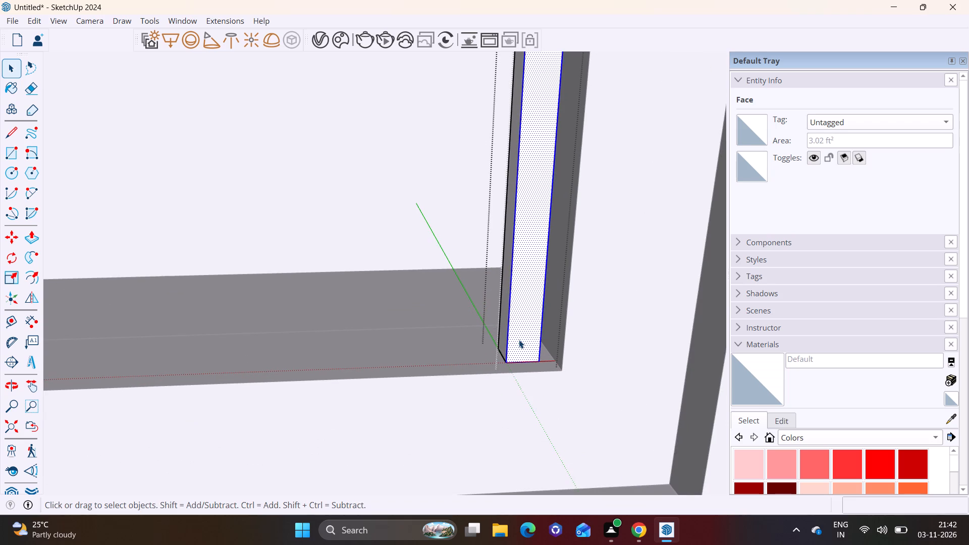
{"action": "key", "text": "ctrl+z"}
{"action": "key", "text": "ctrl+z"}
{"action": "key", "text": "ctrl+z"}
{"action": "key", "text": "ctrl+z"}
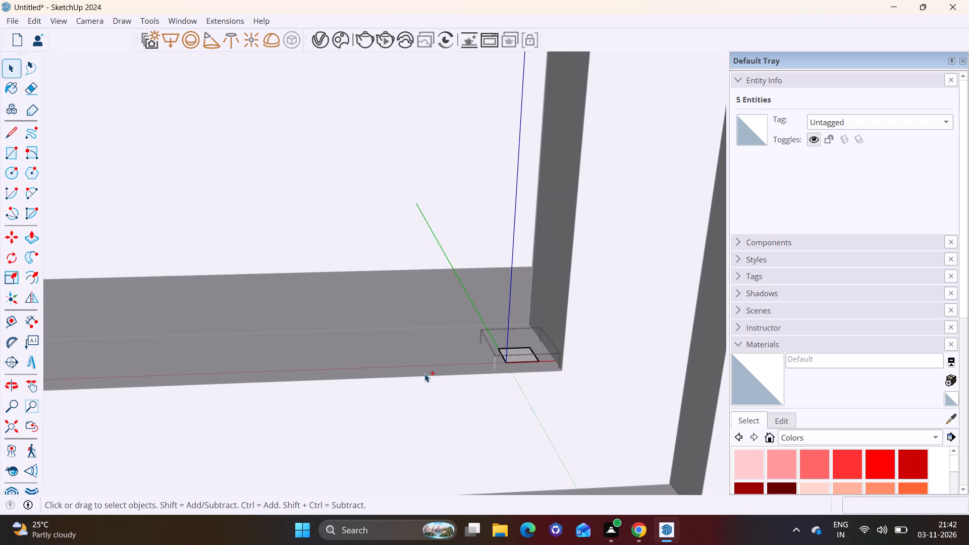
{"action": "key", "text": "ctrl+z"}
Group the face and edges of the plain square on the middle-storey sill.
{"action": "double_click", "coordinate": [512, 351]}
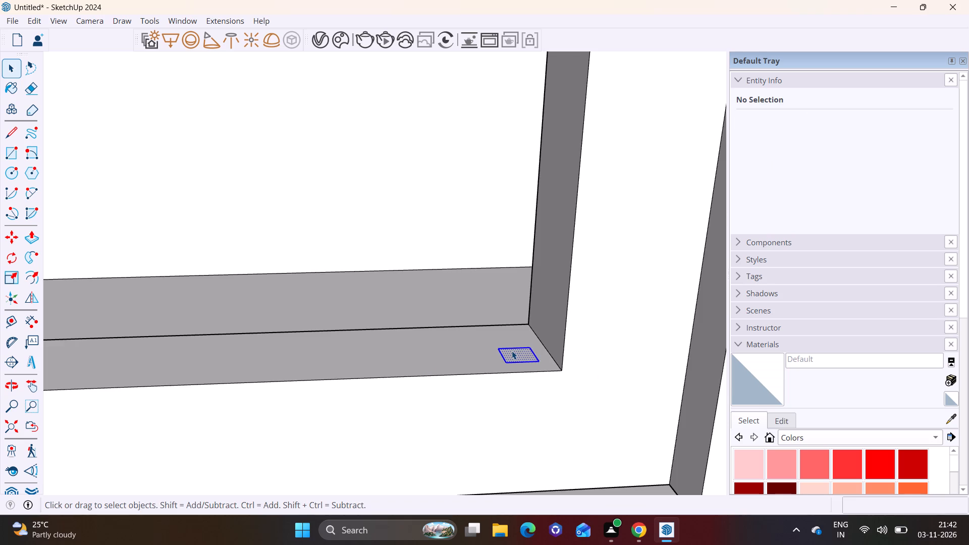
{"action": "right_click", "coordinate": [512, 352]}
{"action": "left_click", "coordinate": [563, 207]}
Push/Pull the square inside its group up to the top edge of the middle-storey opening and leave the group.
{"action": "triple_click", "coordinate": [522, 355]}
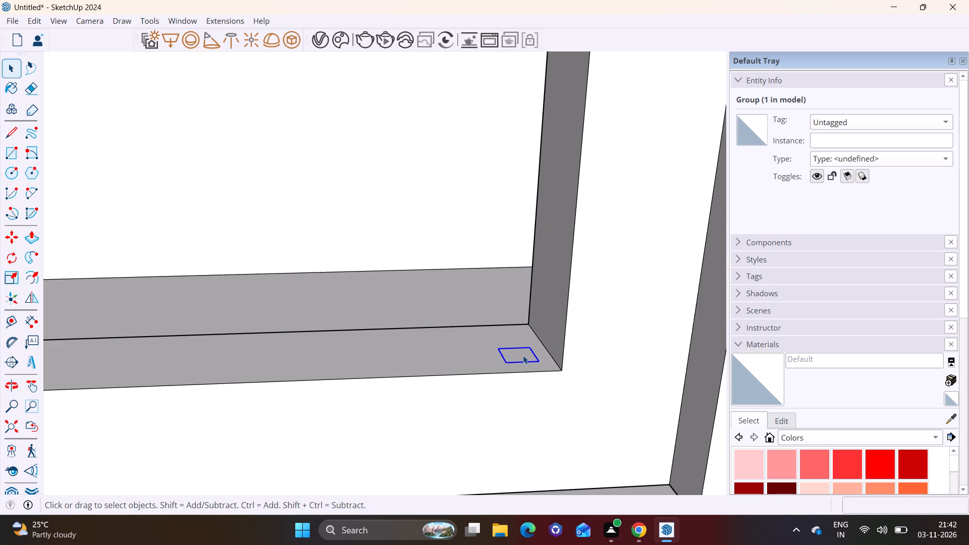
{"action": "left_click", "coordinate": [26, 227]}
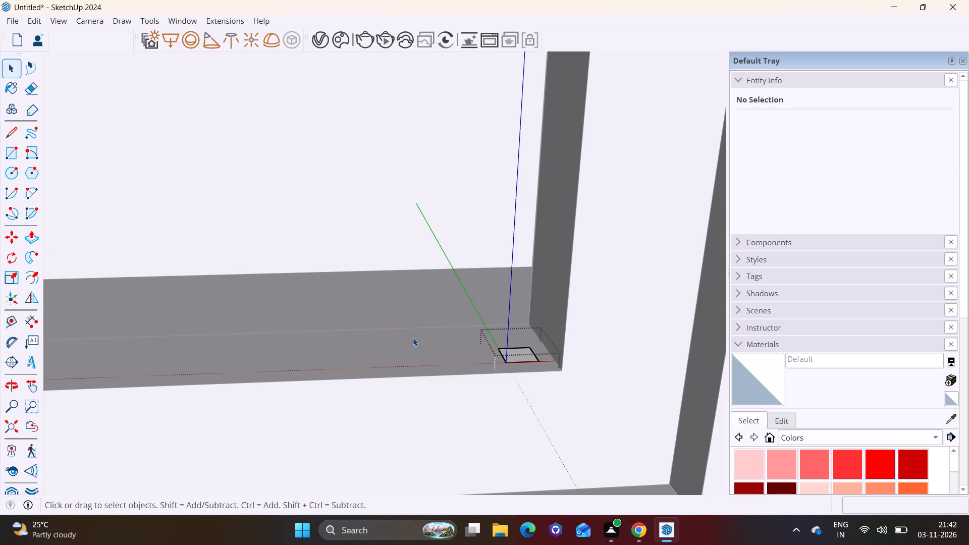
{"action": "left_click", "coordinate": [31, 238]}
{"action": "left_click", "coordinate": [527, 355]}
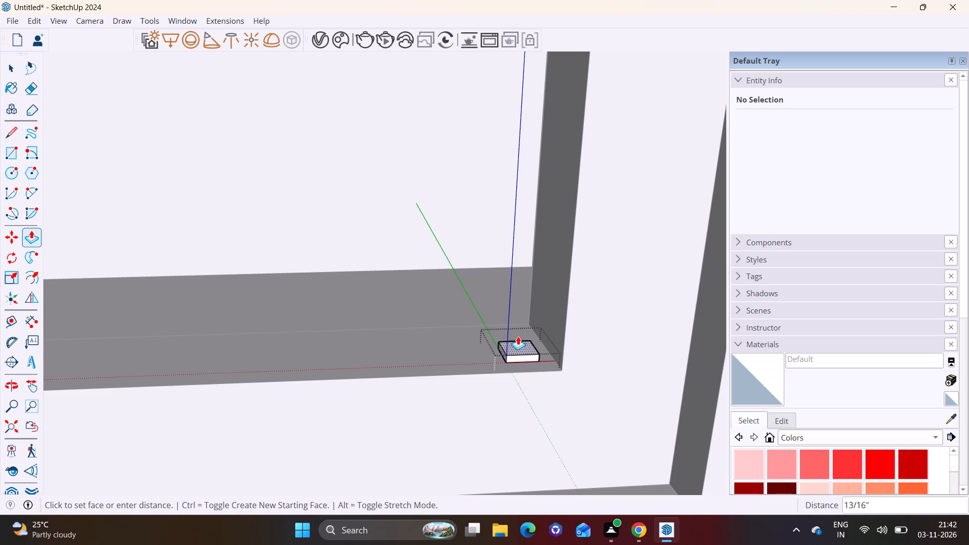
{"action": "scroll", "coordinate": [533, 261], "scroll_direction": "down", "scroll_amount": 7}
{"action": "middle_click_drag", "start_coordinate": [565, 128], "coordinate": [558, 296]}
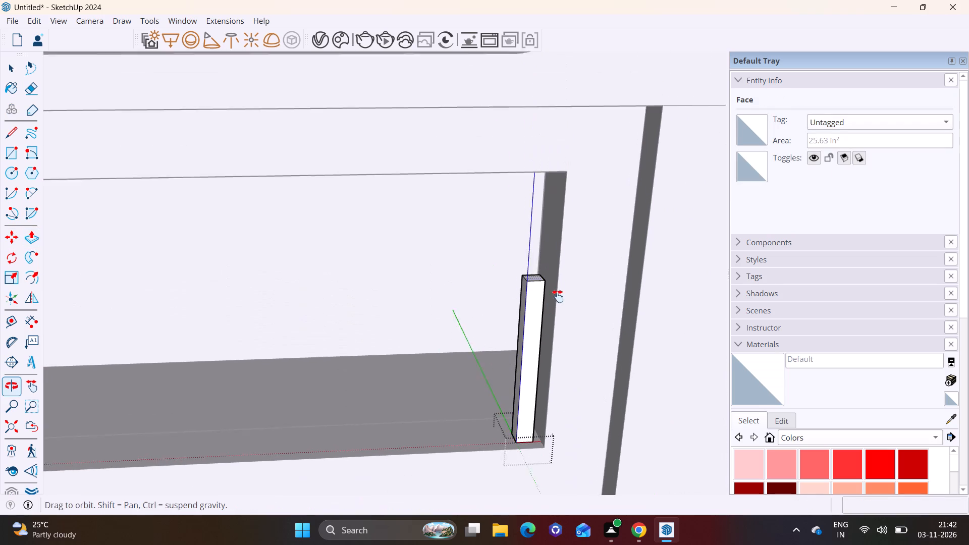
{"action": "middle_click_drag", "start_coordinate": [558, 296], "coordinate": [558, 298]}
{"action": "left_click", "coordinate": [559, 163]}
{"action": "scroll", "coordinate": [508, 355], "scroll_direction": "down", "scroll_amount": 2}
{"action": "middle_click_drag", "start_coordinate": [516, 429], "coordinate": [527, 318], "text": "shift"}
{"action": "key", "text": "space"}
{"action": "middle_click_drag", "start_coordinate": [456, 342], "coordinate": [413, 346]}
{"action": "scroll", "coordinate": [519, 318], "scroll_direction": "up", "scroll_amount": 5}
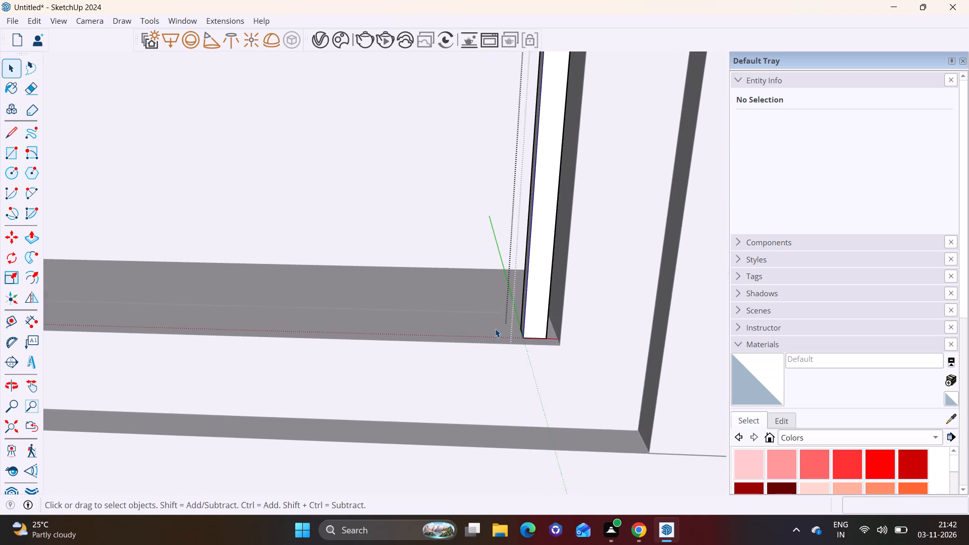
{"action": "left_click", "coordinate": [495, 329]}
Copy the slat group once along the middle-storey sill, leaving a narrow gap beside the original slat.
{"action": "middle_click_drag", "start_coordinate": [508, 344], "coordinate": [547, 347]}
{"action": "key", "text": "m"}
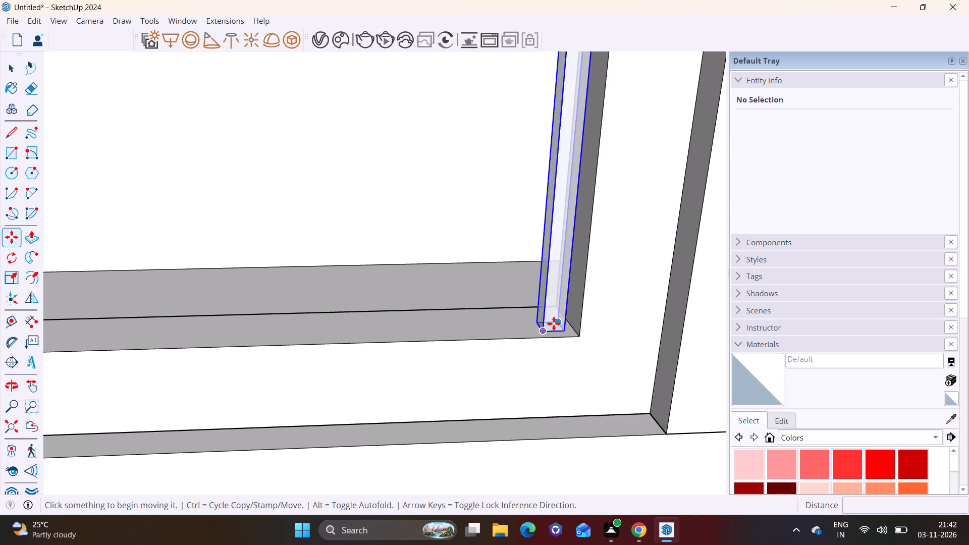
{"action": "key", "text": "m"}
{"action": "key", "text": "space"}
{"action": "left_click", "coordinate": [551, 308]}
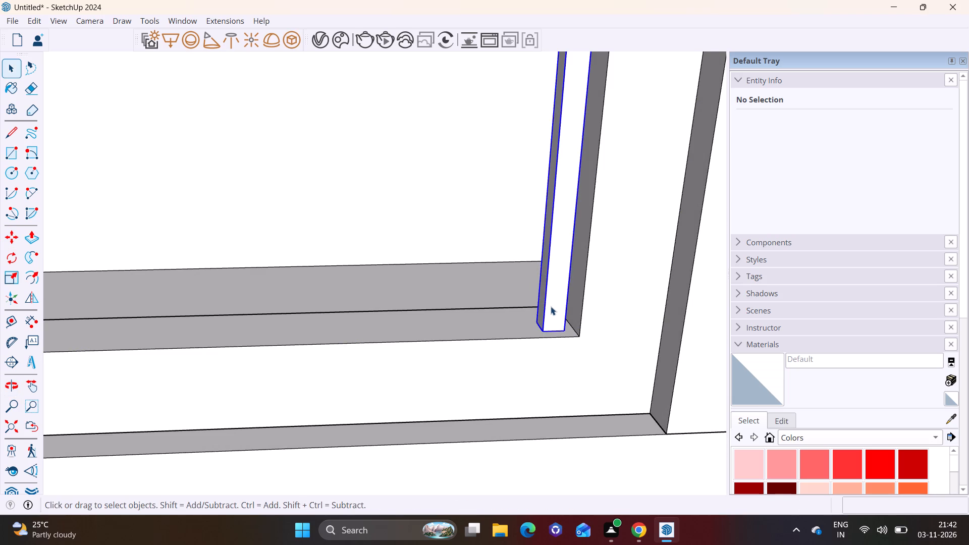
{"action": "key", "text": "m"}
{"action": "scroll", "coordinate": [551, 324], "scroll_direction": "up", "scroll_amount": 4}
{"action": "middle_click_drag", "start_coordinate": [551, 333], "coordinate": [523, 335]}
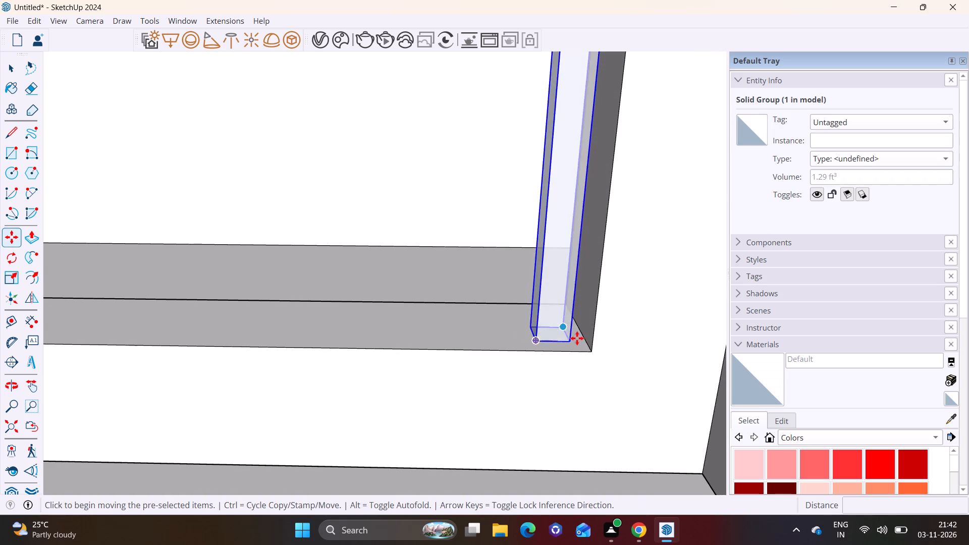
{"action": "left_click", "coordinate": [573, 339]}
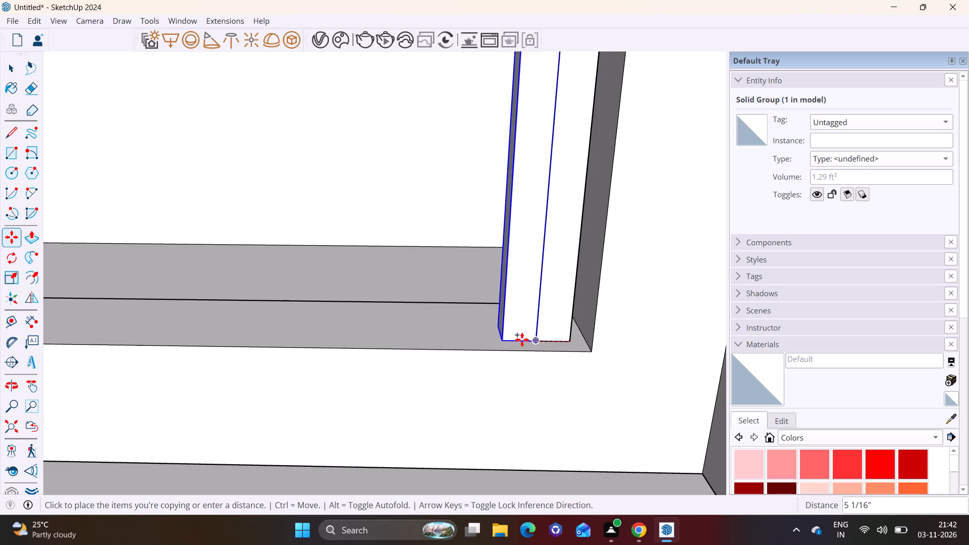
{"action": "scroll", "coordinate": [528, 338], "scroll_direction": "up", "scroll_amount": 8}
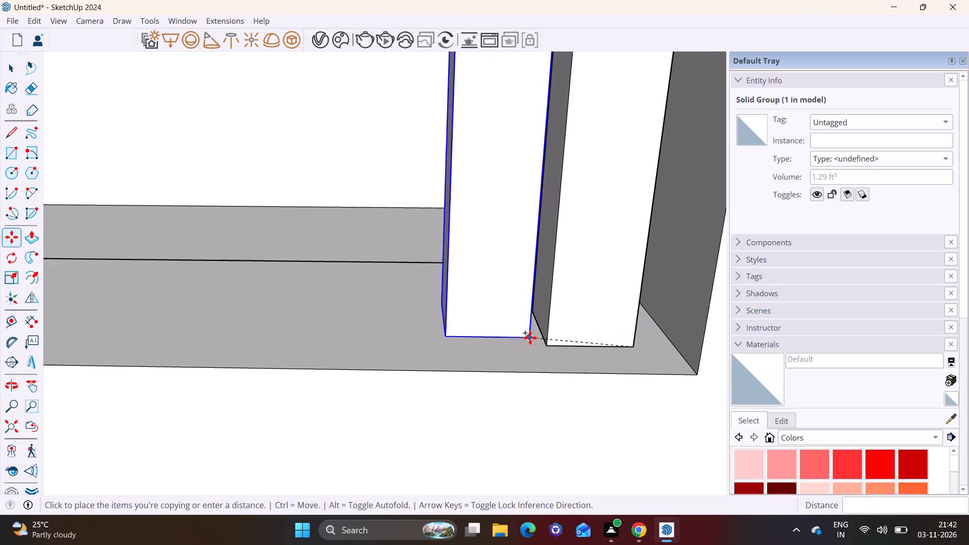
{"action": "scroll", "coordinate": [530, 338], "scroll_direction": "up", "scroll_amount": 2}
{"action": "left_click", "coordinate": [539, 341]}
Add three more slat copies along the middle-storey sill, each offset about 5 1/2" from the previous one.
{"action": "left_click", "coordinate": [540, 345]}
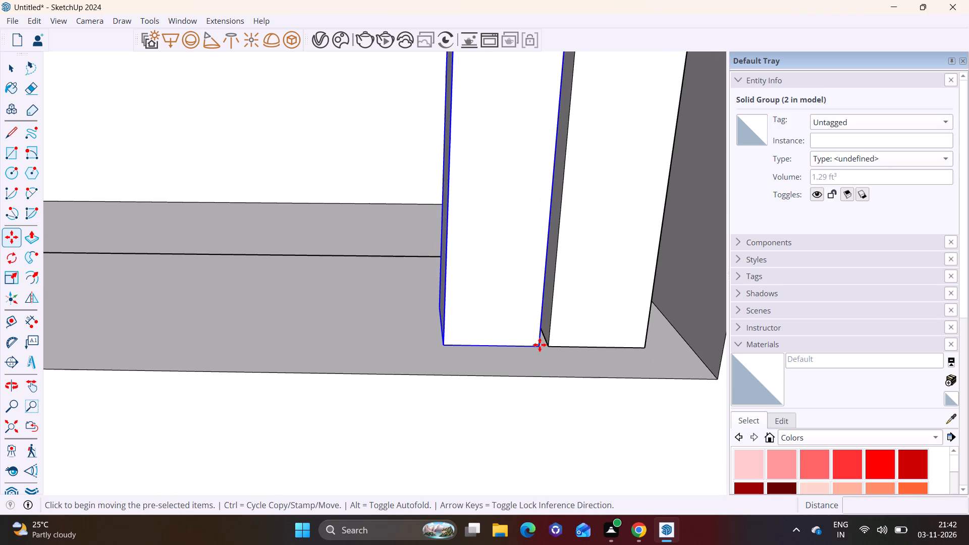
{"action": "left_click", "coordinate": [436, 346]}
{"action": "left_click", "coordinate": [435, 342]}
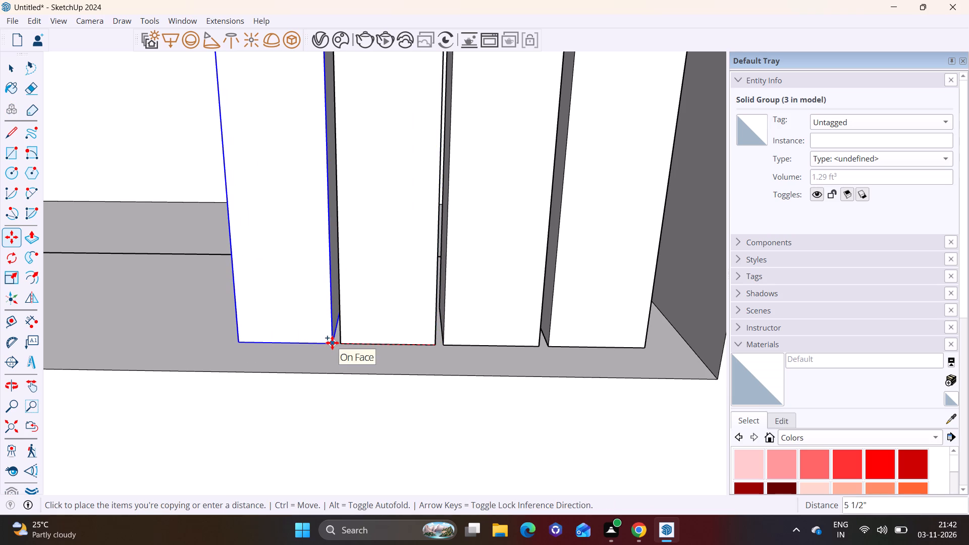
{"action": "left_click", "coordinate": [332, 343]}
{"action": "scroll", "coordinate": [341, 343], "scroll_direction": "down", "scroll_amount": 6}
{"action": "middle_click_drag", "start_coordinate": [400, 377], "coordinate": [626, 432], "text": "shift"}
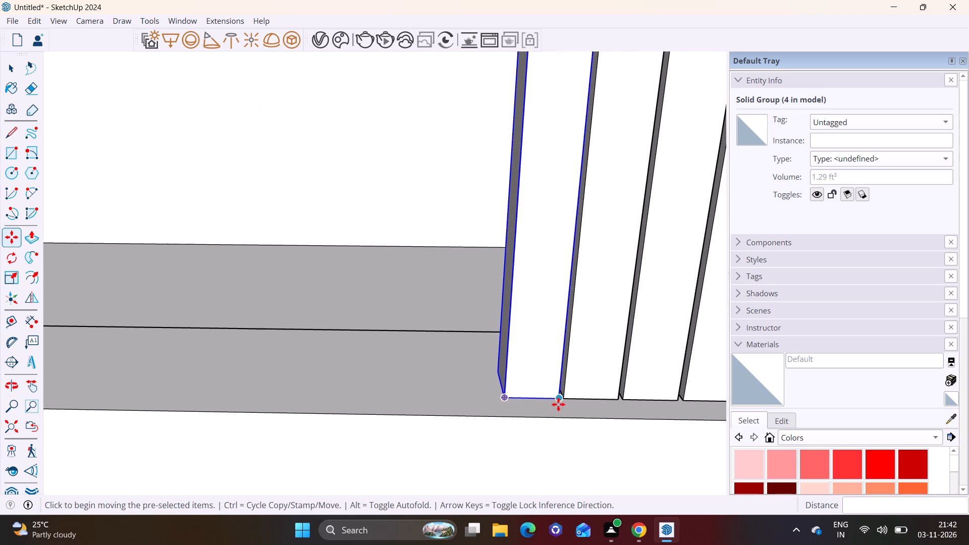
{"action": "left_click", "coordinate": [557, 398]}
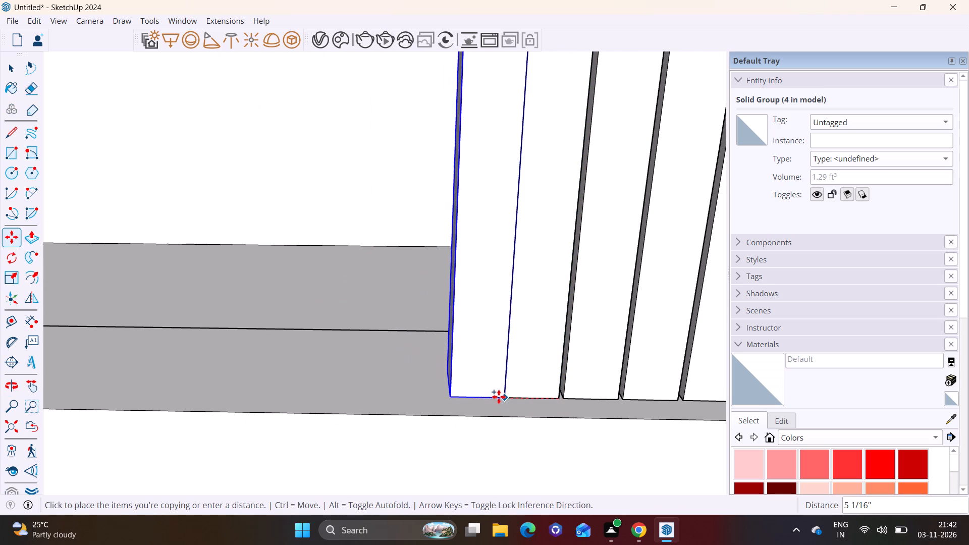
{"action": "scroll", "coordinate": [498, 397], "scroll_direction": "up", "scroll_amount": 6}
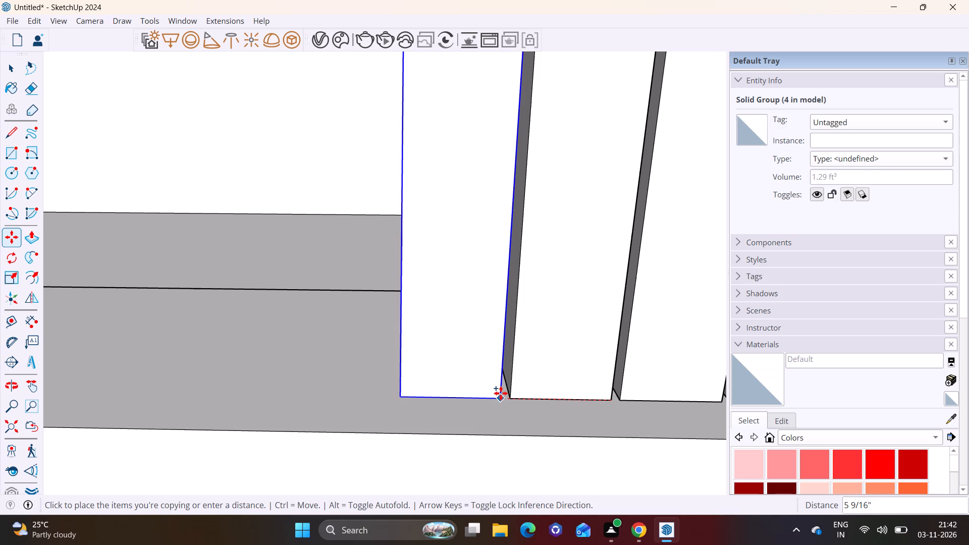
{"action": "left_click", "coordinate": [502, 392]}
Continue the middle-storey slat row with two more copies, keeping the same narrow gap at about 5 7/16" spacing.
{"action": "scroll", "coordinate": [502, 392], "scroll_direction": "down", "scroll_amount": 7}
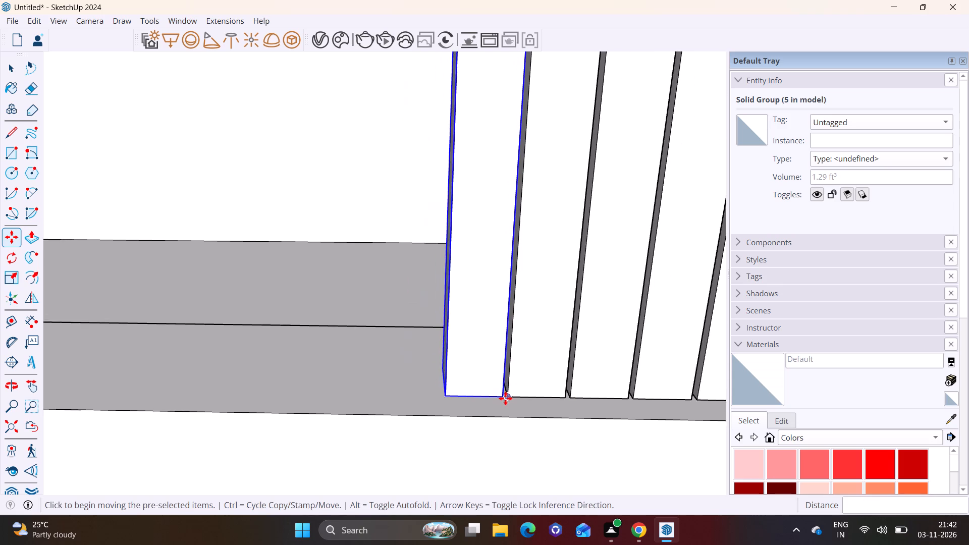
{"action": "scroll", "coordinate": [506, 399], "scroll_direction": "down", "scroll_amount": 3}
{"action": "scroll", "coordinate": [511, 389], "scroll_direction": "up", "scroll_amount": 8}
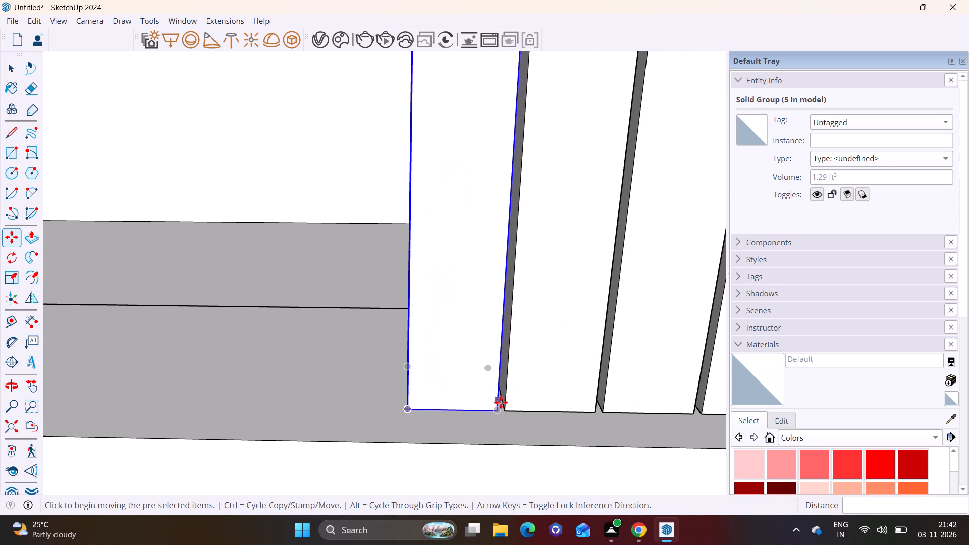
{"action": "left_click", "coordinate": [496, 406]}
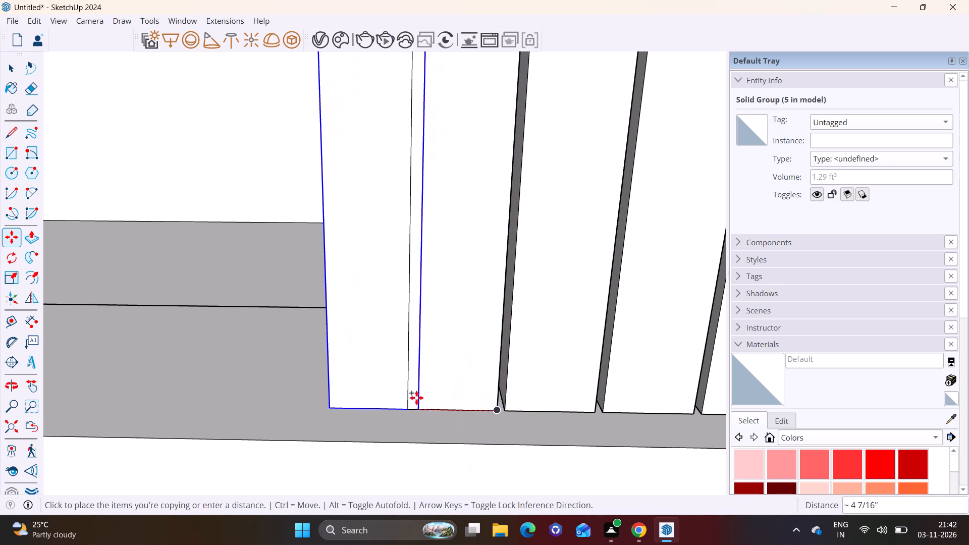
{"action": "left_click", "coordinate": [402, 399]}
{"action": "left_click", "coordinate": [401, 408]}
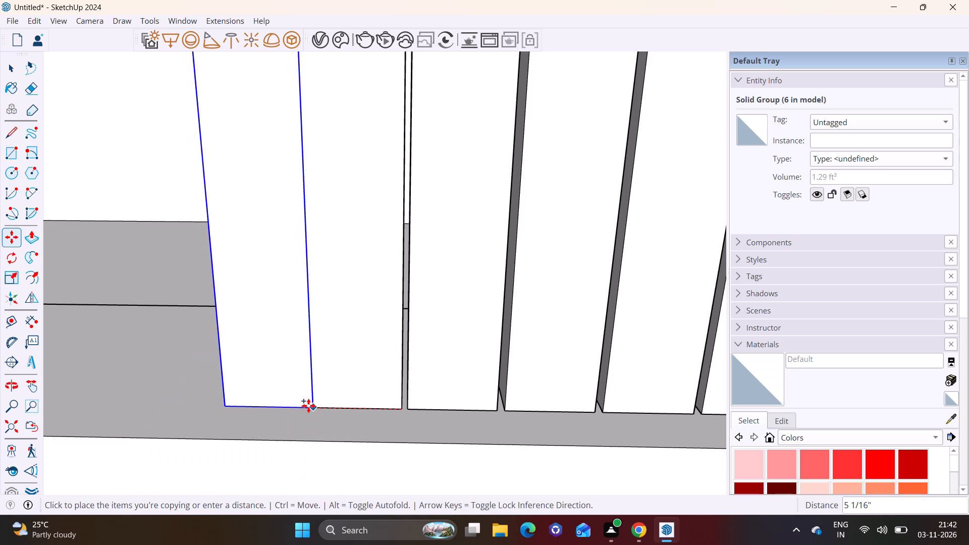
{"action": "scroll", "coordinate": [306, 405], "scroll_direction": "up", "scroll_amount": 6}
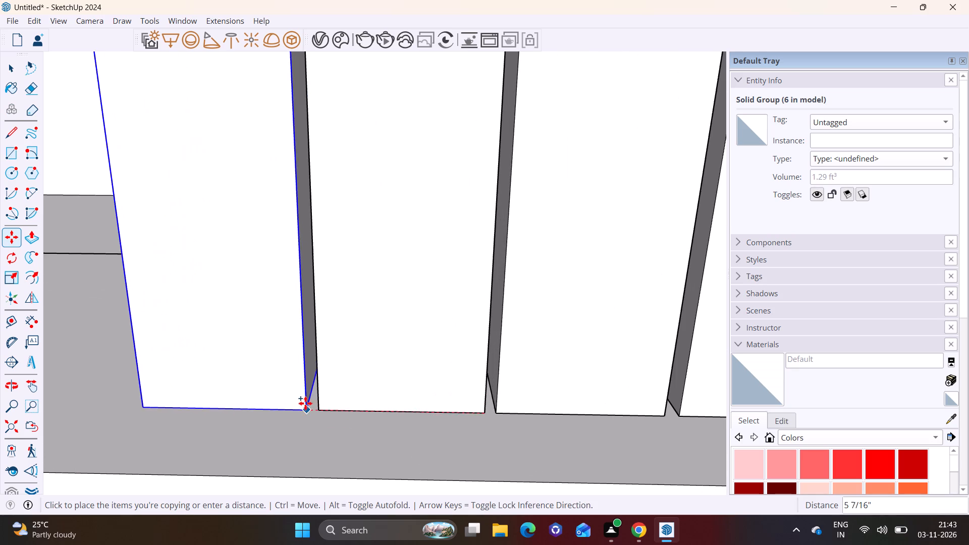
{"action": "left_click", "coordinate": [306, 406]}
Complete the row of nine middle-storey slats with two more copies about 5 9/16" apart, and clear the selection.
{"action": "scroll", "coordinate": [322, 414], "scroll_direction": "down", "scroll_amount": 11}
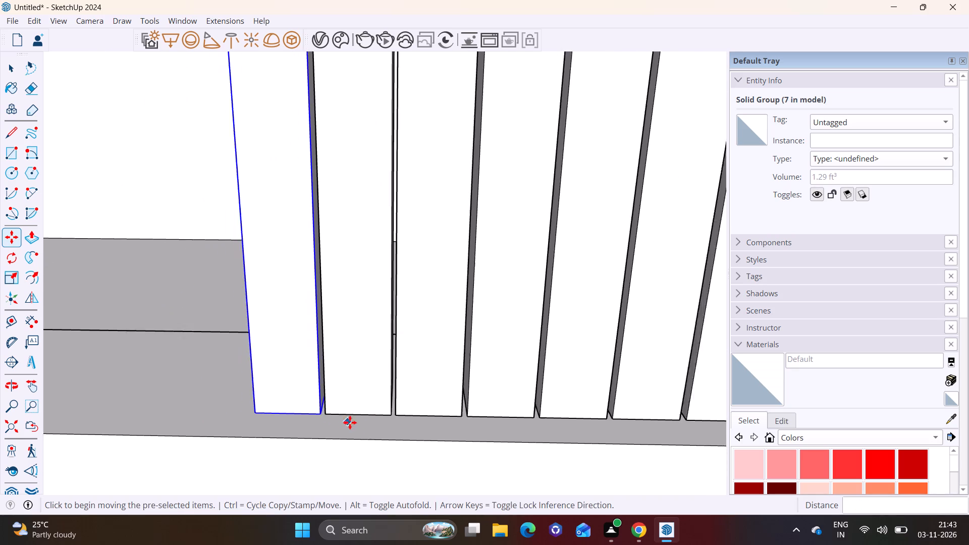
{"action": "middle_click_drag", "start_coordinate": [388, 423], "coordinate": [605, 423]}
{"action": "scroll", "coordinate": [495, 404], "scroll_direction": "up", "scroll_amount": 4}
{"action": "left_click", "coordinate": [548, 420]}
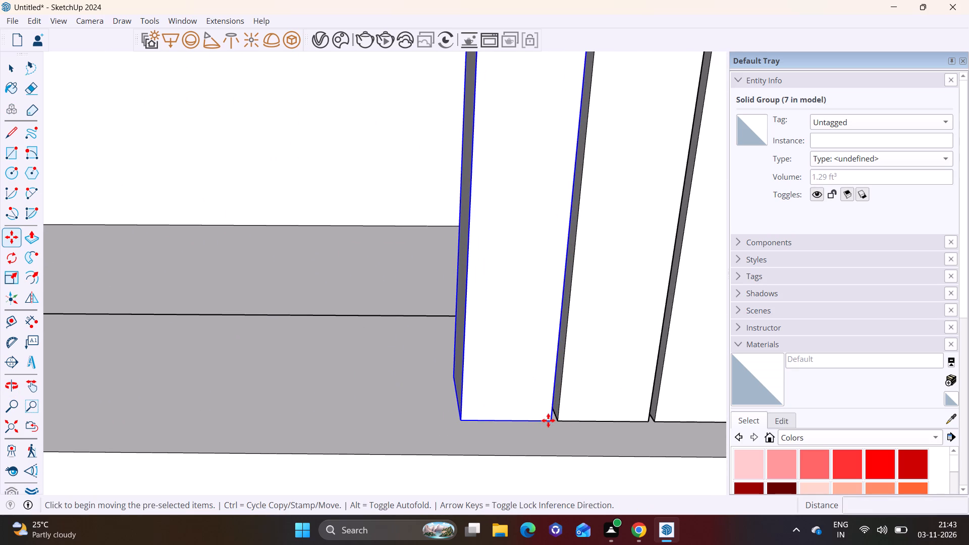
{"action": "left_click", "coordinate": [452, 418]}
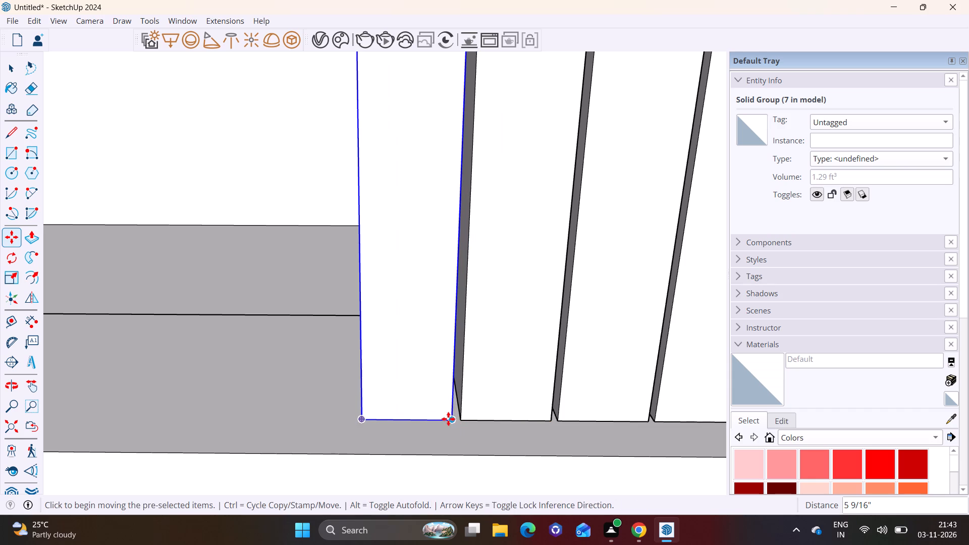
{"action": "left_click", "coordinate": [449, 420]}
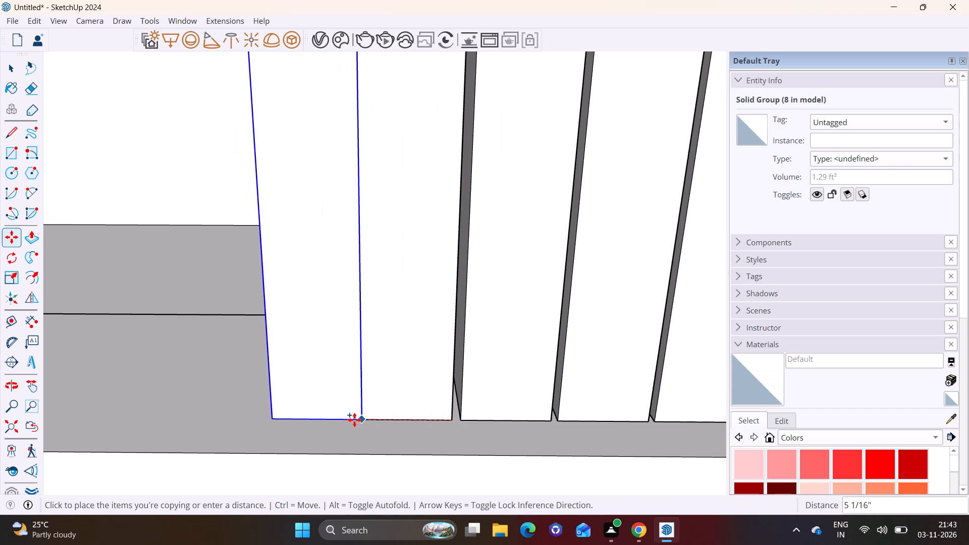
{"action": "left_click", "coordinate": [353, 421]}
{"action": "key", "text": "space"}
{"action": "scroll", "coordinate": [353, 421], "scroll_direction": "down", "scroll_amount": 16}
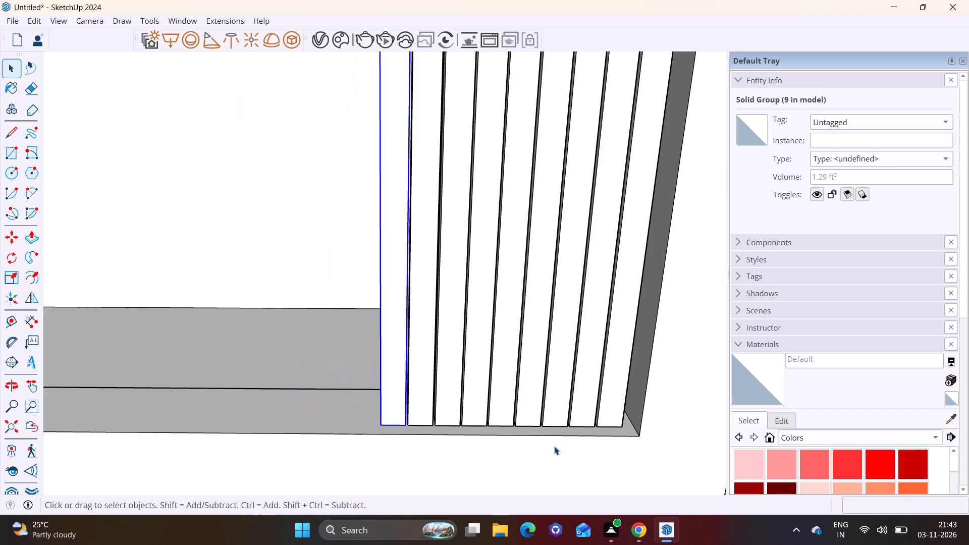
{"action": "scroll", "coordinate": [554, 446], "scroll_direction": "down", "scroll_amount": 16}
{"action": "key", "text": "space"}
{"action": "left_click", "coordinate": [672, 410]}
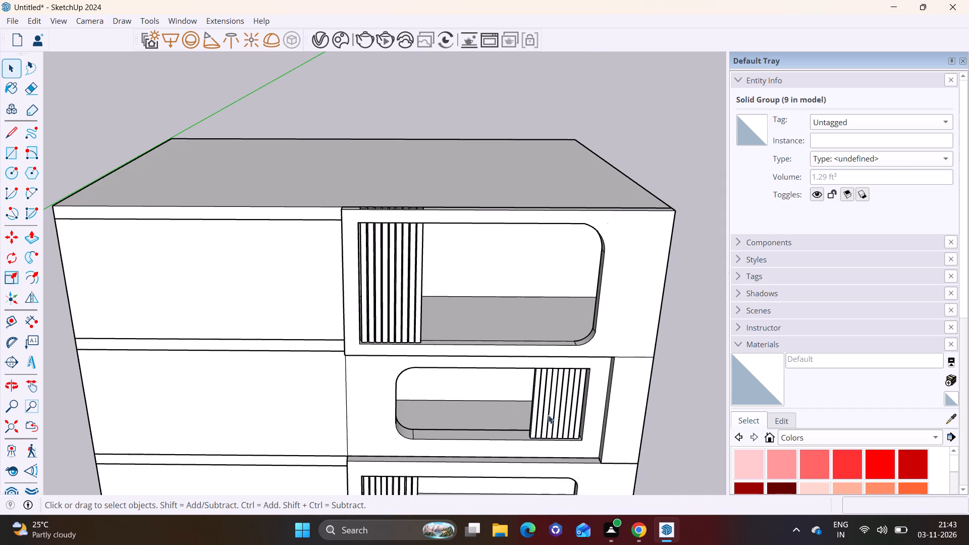
Paint the wall strip beside the projecting middle-storey frame with Granite Brown from the Stone materials.
{"action": "middle_click_drag", "start_coordinate": [544, 415], "coordinate": [553, 314]}
{"action": "scroll", "coordinate": [552, 400], "scroll_direction": "down", "scroll_amount": 3}
{"action": "middle_click_drag", "start_coordinate": [559, 413], "coordinate": [530, 341], "text": "shift"}
{"action": "scroll", "coordinate": [495, 357], "scroll_direction": "down", "scroll_amount": 3}
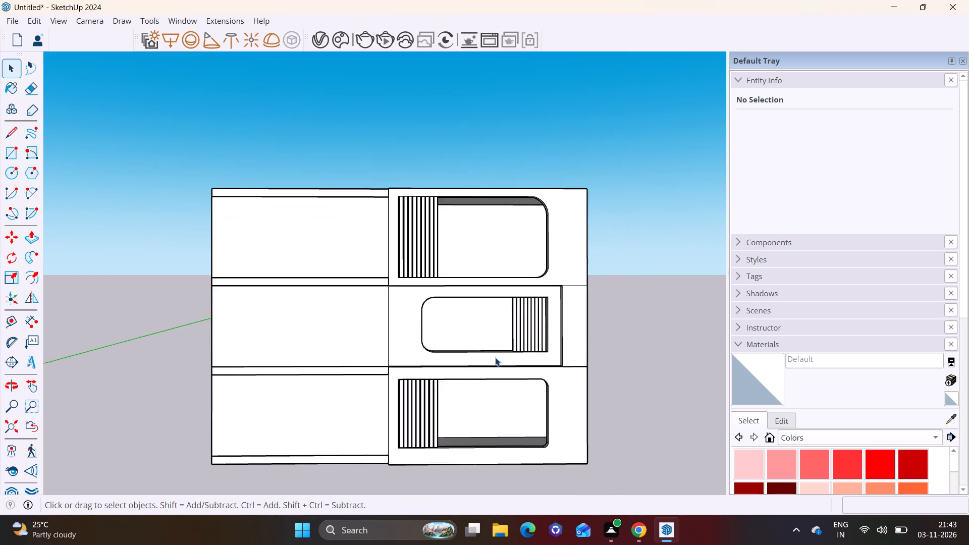
{"action": "scroll", "coordinate": [495, 357], "scroll_direction": "down", "scroll_amount": 1}
{"action": "middle_click_drag", "start_coordinate": [500, 359], "coordinate": [488, 328], "text": "shift"}
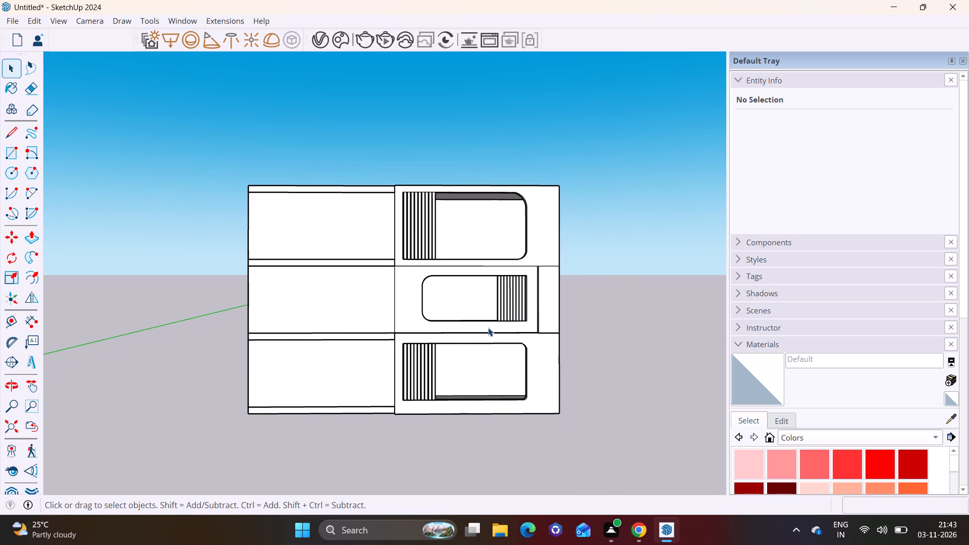
{"action": "middle_click_drag", "start_coordinate": [484, 361], "coordinate": [423, 353], "text": "shift"}
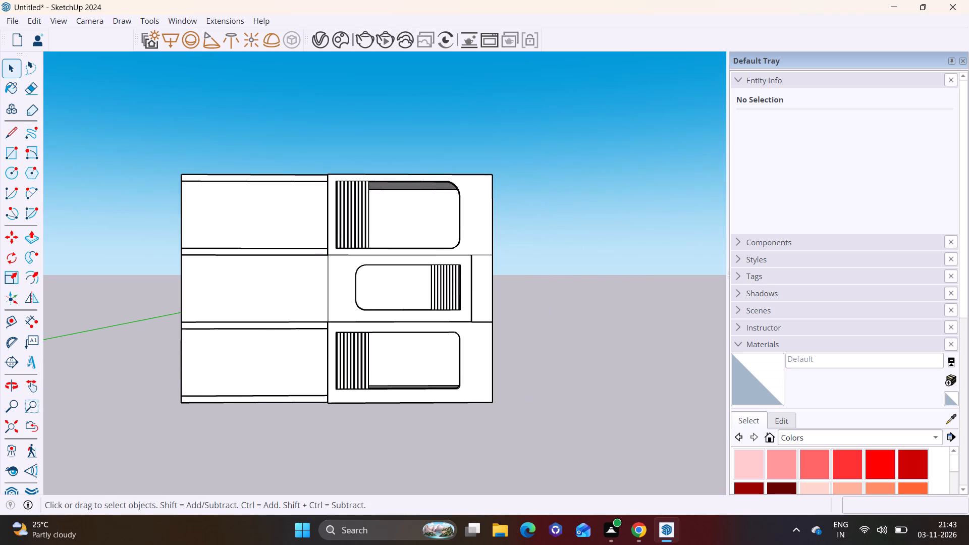
{"action": "left_click", "coordinate": [841, 437]}
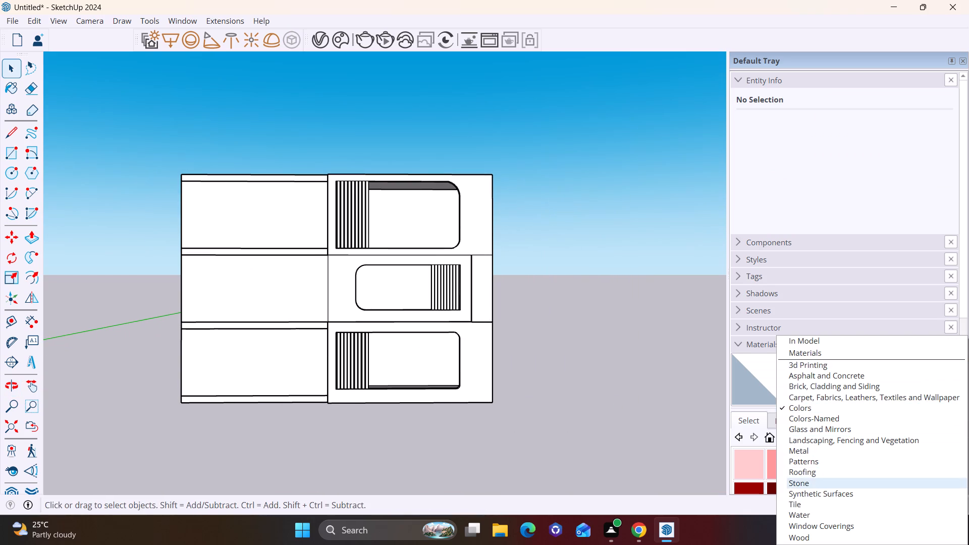
{"action": "left_click", "coordinate": [799, 481]}
{"action": "scroll", "coordinate": [884, 458], "scroll_direction": "down", "scroll_amount": 2}
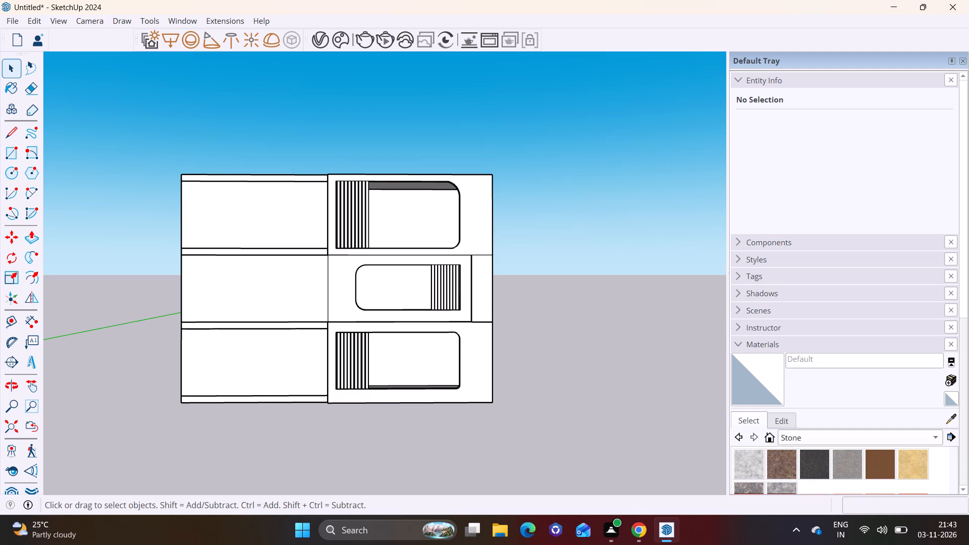
{"action": "left_click", "coordinate": [772, 460]}
{"action": "left_click", "coordinate": [483, 304]}
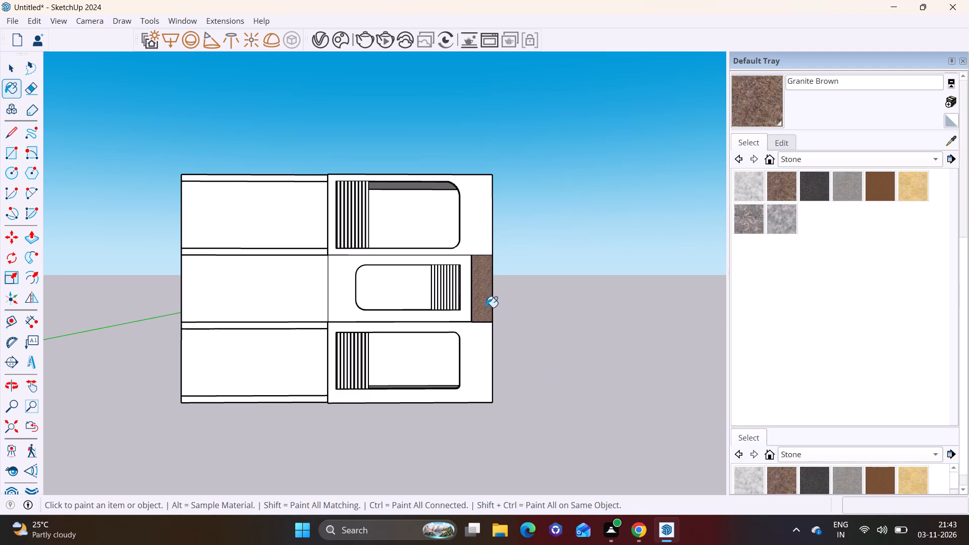
{"action": "key", "text": "space"}
{"action": "left_click", "coordinate": [527, 318]}
Paint all nine slats in the ground-storey opening with the brown Sandstone material.
{"action": "scroll", "coordinate": [488, 344], "scroll_direction": "down", "scroll_amount": 2}
{"action": "middle_click_drag", "start_coordinate": [488, 343], "coordinate": [589, 385], "text": "shift"}
{"action": "scroll", "coordinate": [519, 366], "scroll_direction": "up", "scroll_amount": 7}
{"action": "middle_click_drag", "start_coordinate": [513, 383], "coordinate": [516, 339], "text": "shift"}
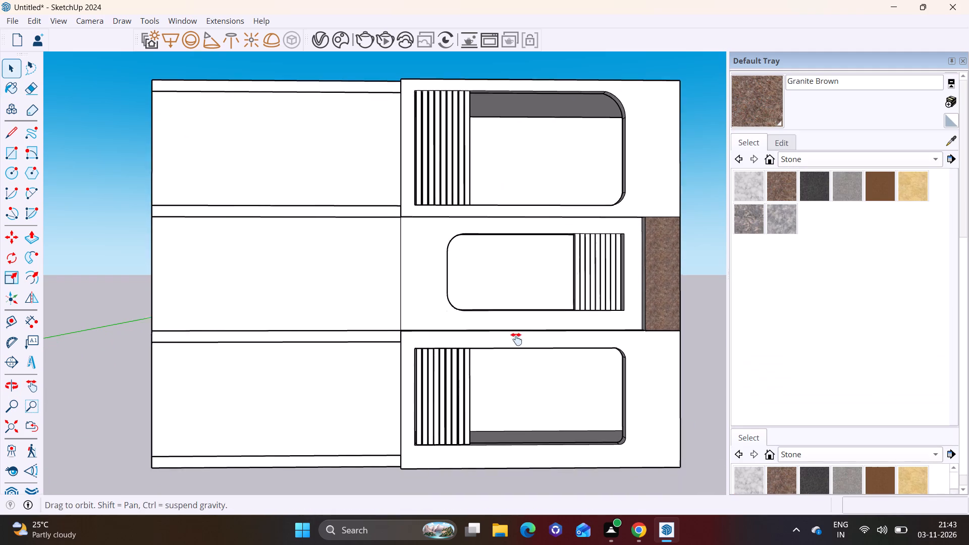
{"action": "middle_click_drag", "start_coordinate": [516, 339], "coordinate": [517, 338], "text": "shift"}
{"action": "left_click", "coordinate": [880, 486]}
{"action": "scroll", "coordinate": [425, 377], "scroll_direction": "up", "scroll_amount": 8}
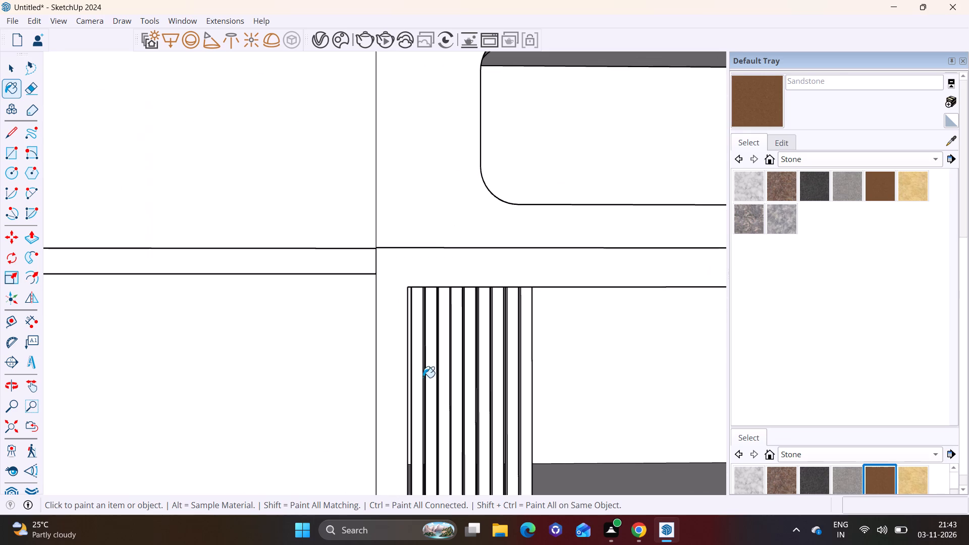
{"action": "left_click", "coordinate": [421, 375]}
{"action": "left_click", "coordinate": [429, 367]}
{"action": "left_click", "coordinate": [453, 353]}
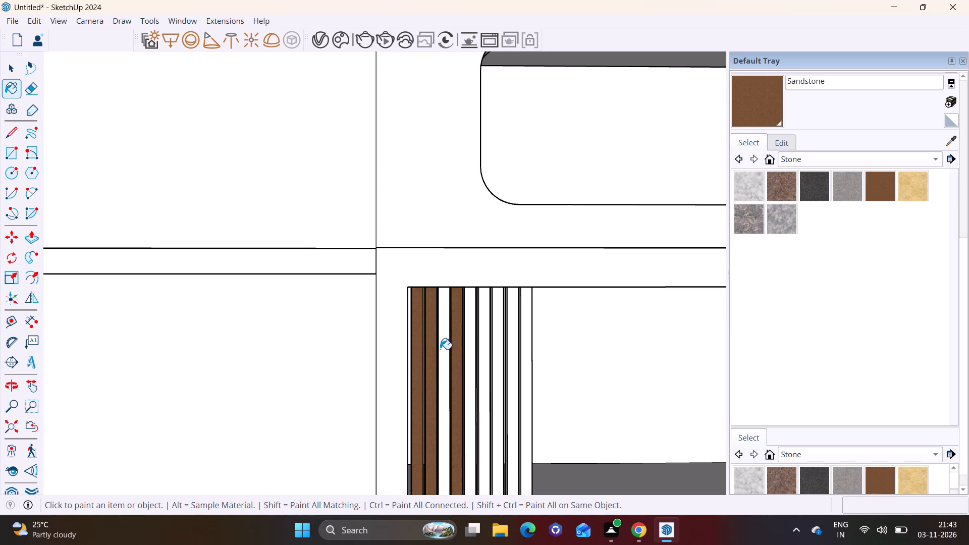
{"action": "left_click", "coordinate": [447, 347]}
{"action": "left_click", "coordinate": [474, 341]}
{"action": "left_click", "coordinate": [483, 335]}
{"action": "left_click", "coordinate": [494, 331]}
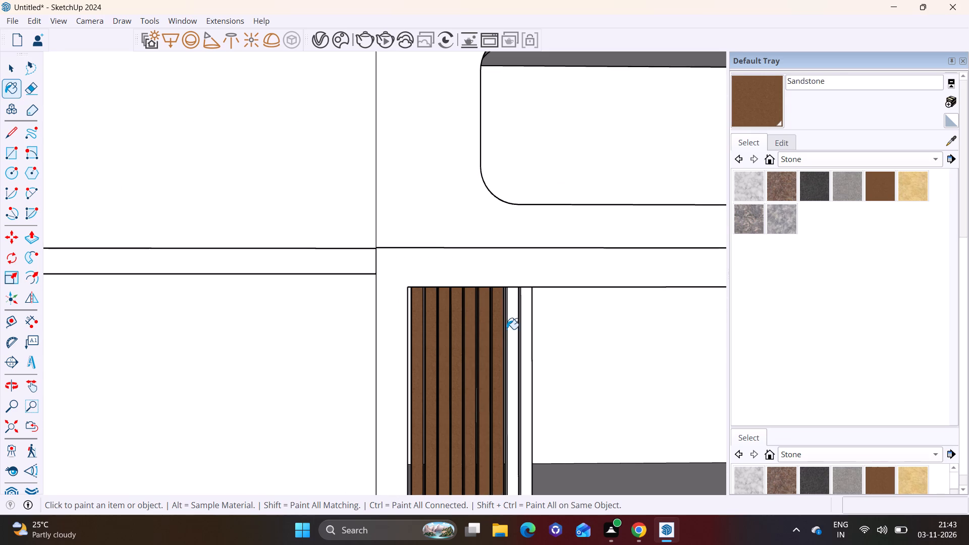
{"action": "left_click", "coordinate": [507, 329]}
{"action": "left_click", "coordinate": [521, 326]}
Paint all nine slats in the middle-storey opening with the brown Sandstone material.
{"action": "scroll", "coordinate": [539, 330], "scroll_direction": "down", "scroll_amount": 8}
{"action": "middle_click_drag", "start_coordinate": [619, 240], "coordinate": [474, 356], "text": "shift"}
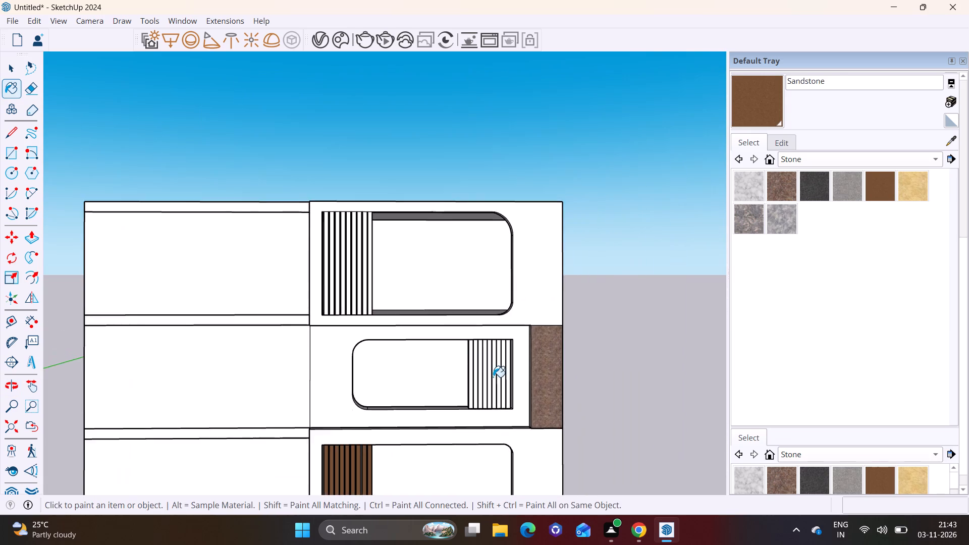
{"action": "scroll", "coordinate": [493, 377], "scroll_direction": "up", "scroll_amount": 7}
{"action": "middle_click_drag", "start_coordinate": [487, 393], "coordinate": [498, 359], "text": "shift"}
{"action": "scroll", "coordinate": [480, 359], "scroll_direction": "up", "scroll_amount": 2}
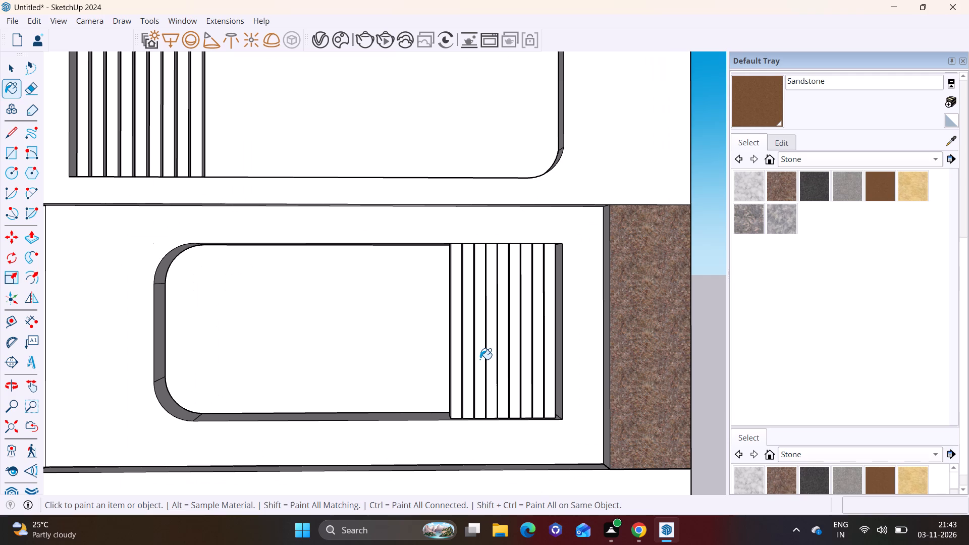
{"action": "left_click", "coordinate": [450, 353]}
{"action": "left_click", "coordinate": [471, 346]}
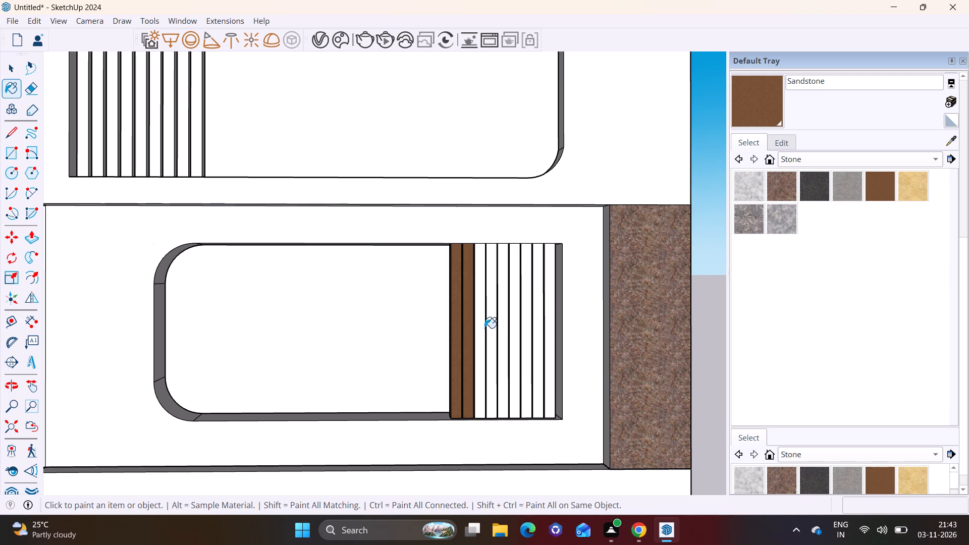
{"action": "left_click", "coordinate": [479, 322]}
{"action": "left_click", "coordinate": [491, 316]}
{"action": "left_click", "coordinate": [508, 306]}
{"action": "left_click", "coordinate": [512, 301]}
{"action": "left_click", "coordinate": [527, 288]}
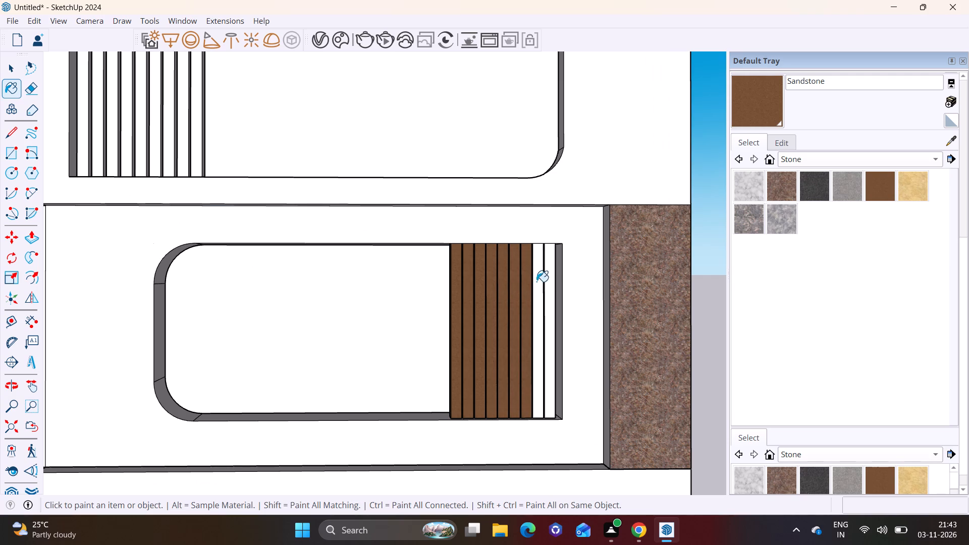
{"action": "left_click", "coordinate": [537, 282]}
{"action": "left_click", "coordinate": [551, 275]}
Paint all nine slats in the top-storey opening with the brown Sandstone material and leave the Paint Bucket.
{"action": "scroll", "coordinate": [385, 249], "scroll_direction": "down", "scroll_amount": 3}
{"action": "middle_click_drag", "start_coordinate": [112, 69], "coordinate": [262, 262], "text": "shift"}
{"action": "scroll", "coordinate": [334, 300], "scroll_direction": "up", "scroll_amount": 3}
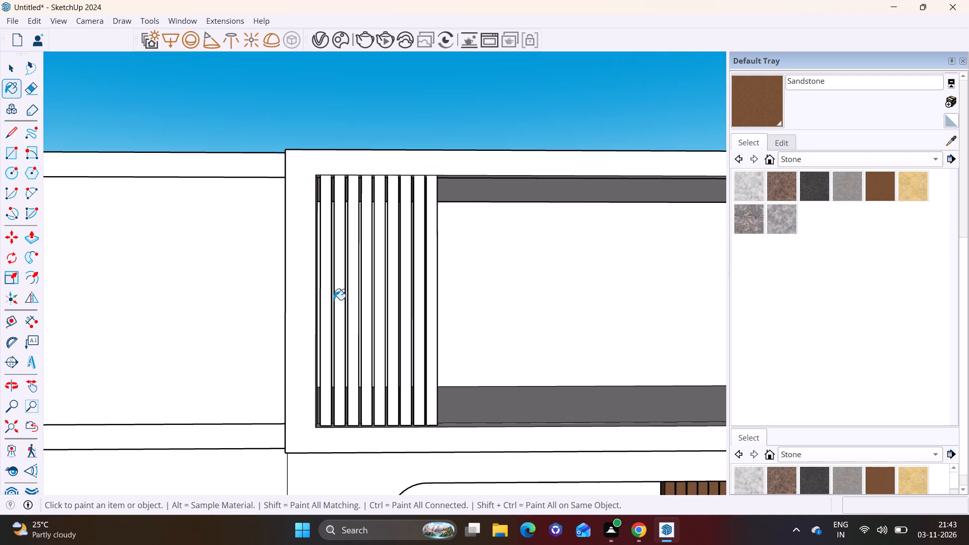
{"action": "left_click", "coordinate": [326, 291]}
{"action": "left_click", "coordinate": [339, 266]}
{"action": "left_click", "coordinate": [355, 250]}
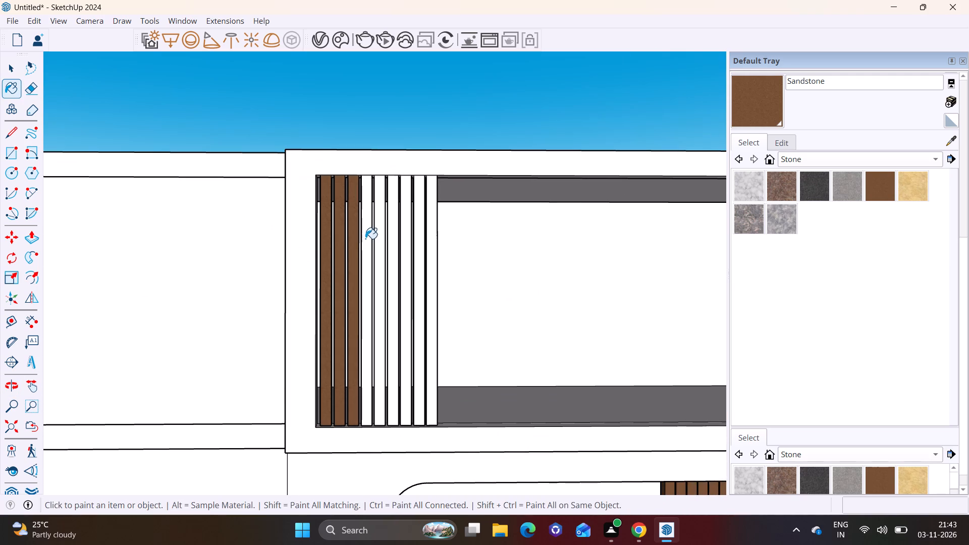
{"action": "left_click", "coordinate": [365, 239]}
{"action": "left_click", "coordinate": [378, 232]}
{"action": "left_click", "coordinate": [385, 228]}
{"action": "left_click", "coordinate": [393, 228]}
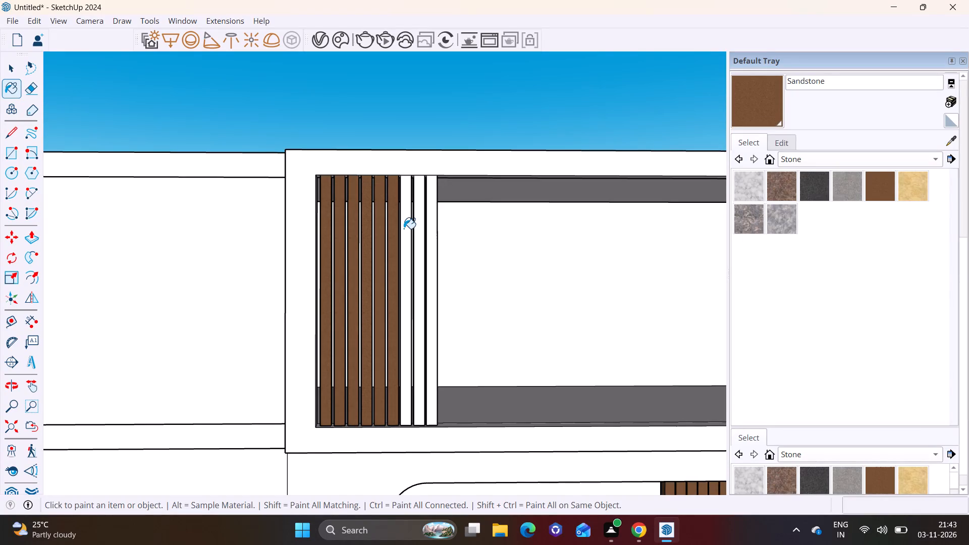
{"action": "left_click", "coordinate": [404, 229]}
{"action": "left_click", "coordinate": [417, 222]}
{"action": "left_click", "coordinate": [433, 218]}
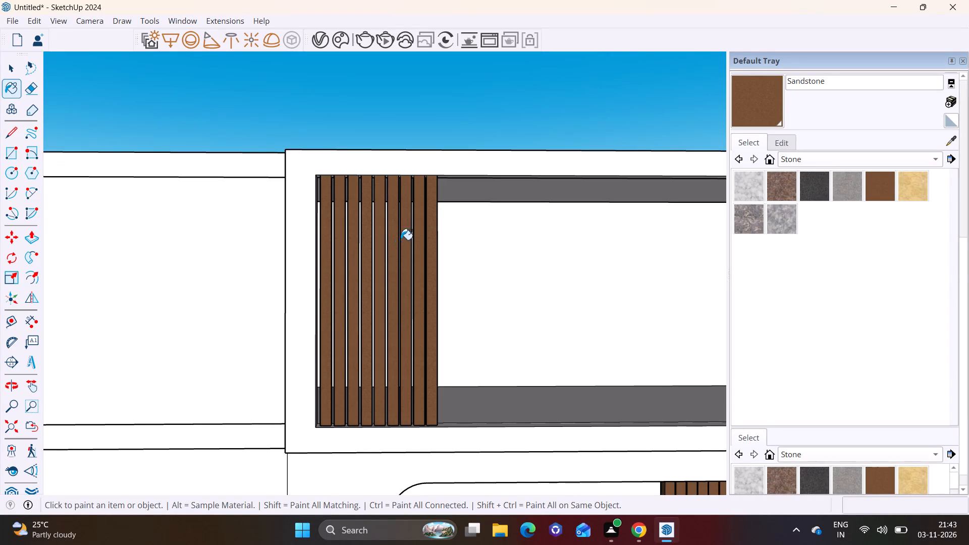
{"action": "key", "text": "space"}
Create a new material textured with the beige PNG image from Downloads and make it the active paint.
{"action": "scroll", "coordinate": [264, 333], "scroll_direction": "down", "scroll_amount": 15}
{"action": "middle_click_drag", "start_coordinate": [466, 425], "coordinate": [486, 398], "text": "shift"}
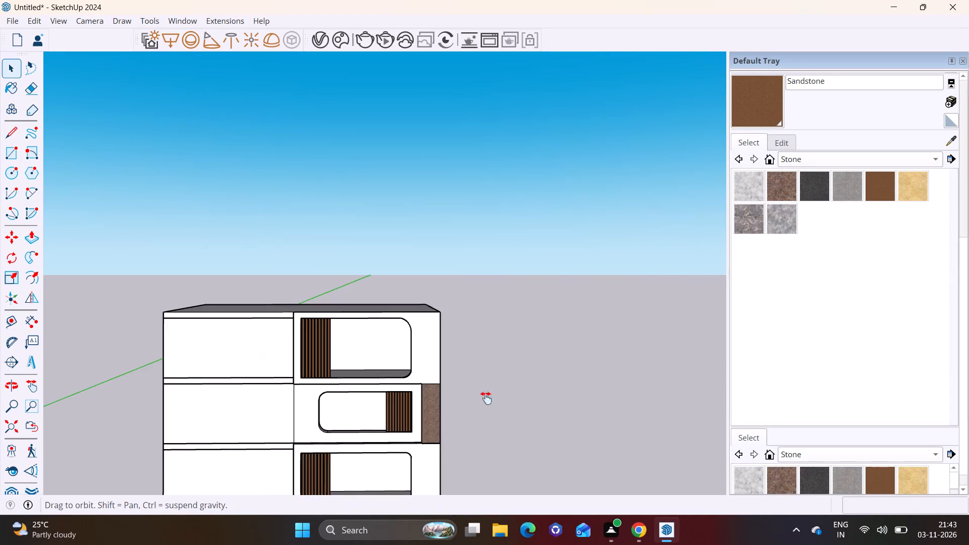
{"action": "middle_click_drag", "start_coordinate": [486, 398], "coordinate": [543, 320], "text": "shift"}
{"action": "scroll", "coordinate": [467, 322], "scroll_direction": "up", "scroll_amount": 3}
{"action": "middle_click_drag", "start_coordinate": [416, 321], "coordinate": [447, 389], "text": "shift"}
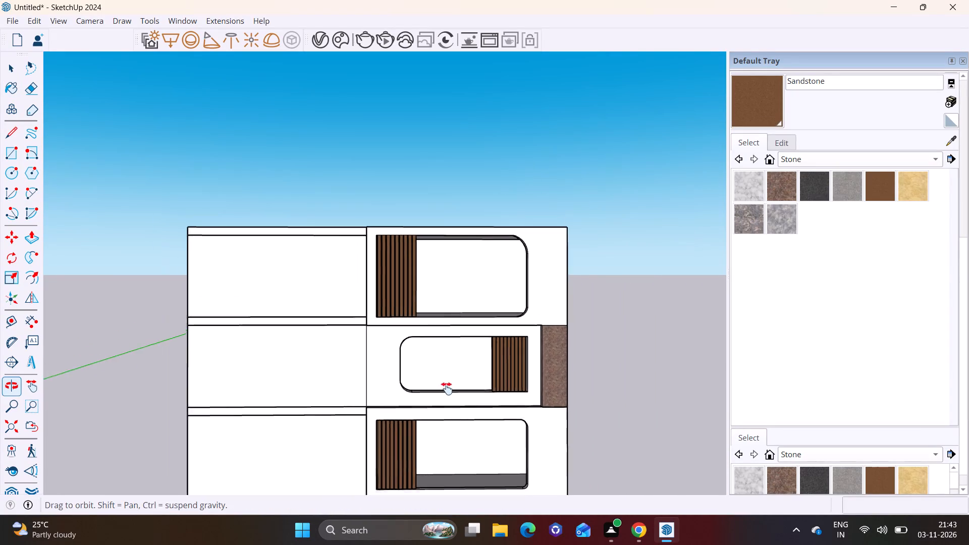
{"action": "middle_click_drag", "start_coordinate": [447, 389], "coordinate": [449, 406], "text": "shift"}
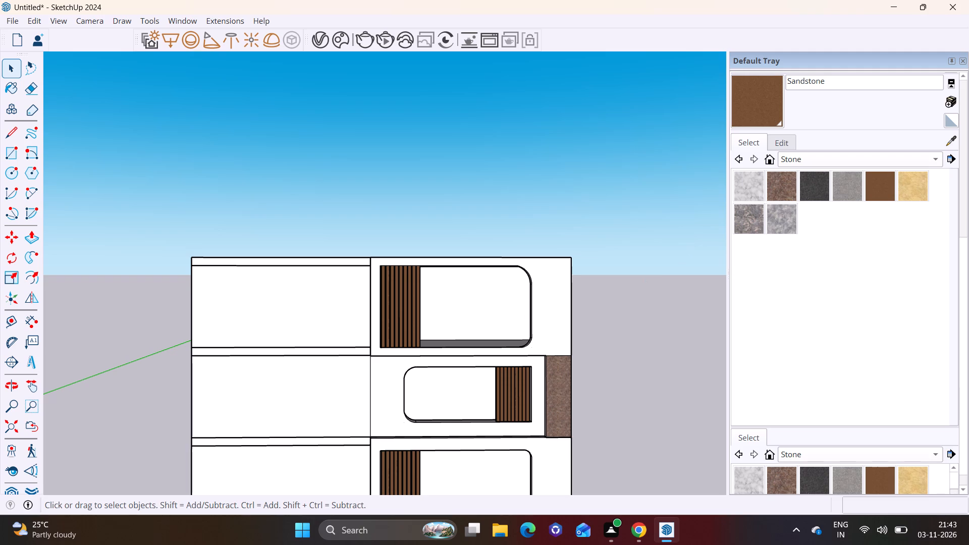
{"action": "left_click", "coordinate": [954, 97]}
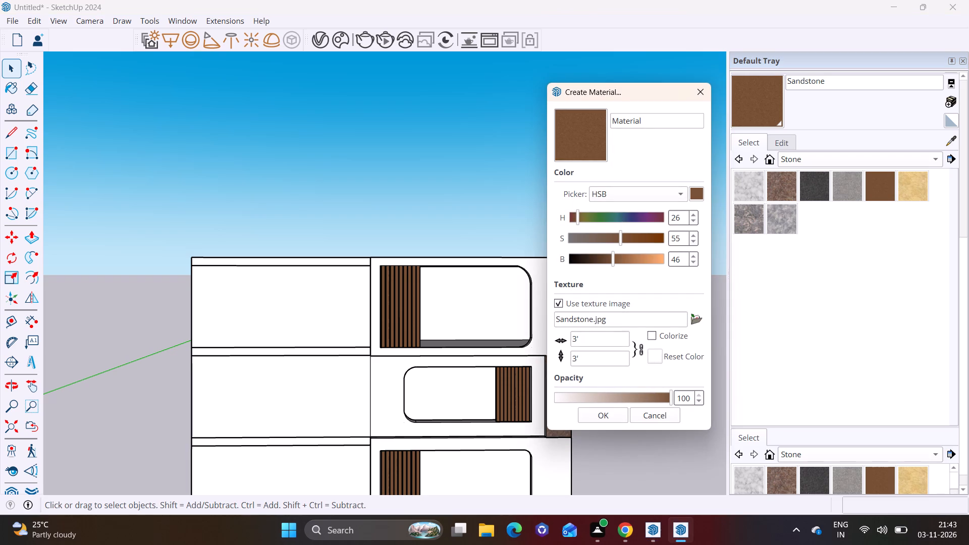
{"action": "left_click", "coordinate": [699, 314]}
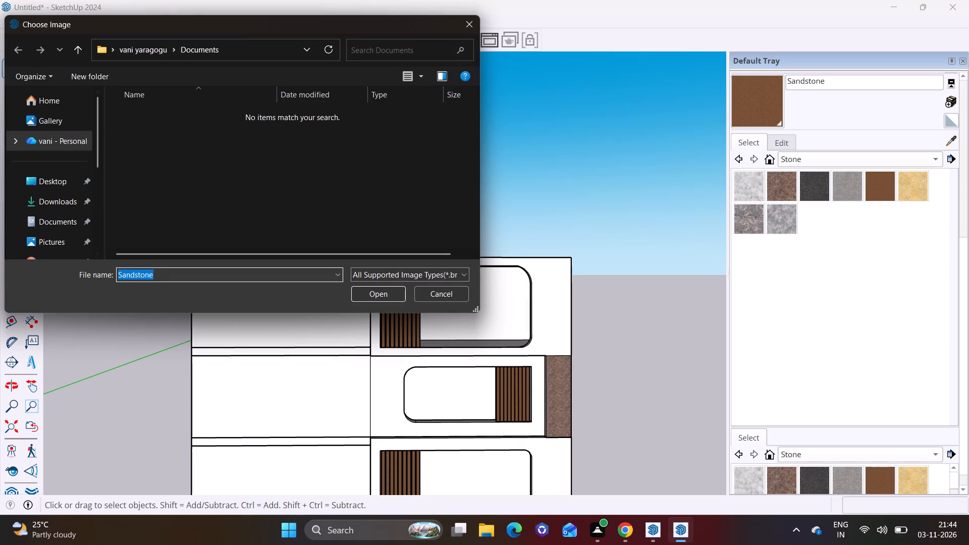
{"action": "left_click", "coordinate": [57, 197]}
{"action": "left_click", "coordinate": [160, 147]}
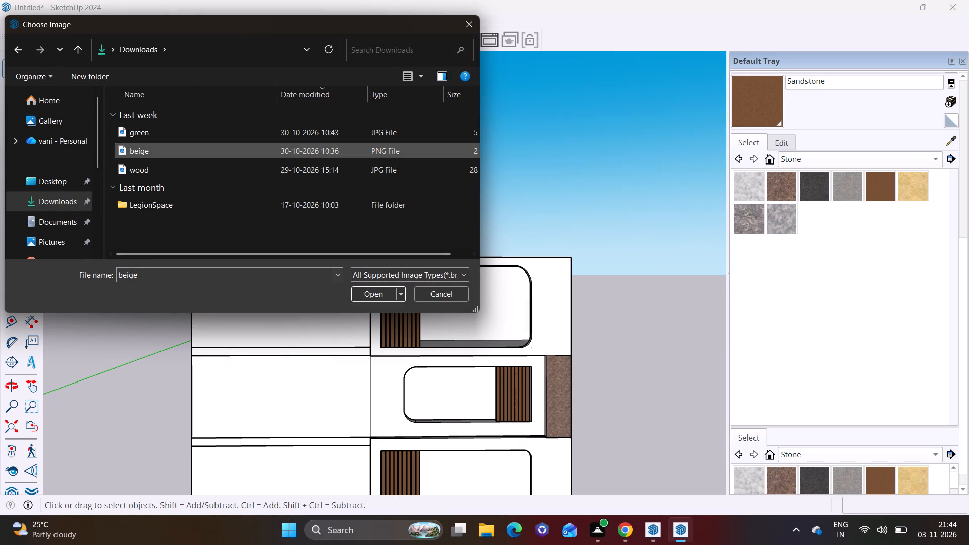
{"action": "left_click", "coordinate": [383, 302]}
{"action": "left_click", "coordinate": [378, 295]}
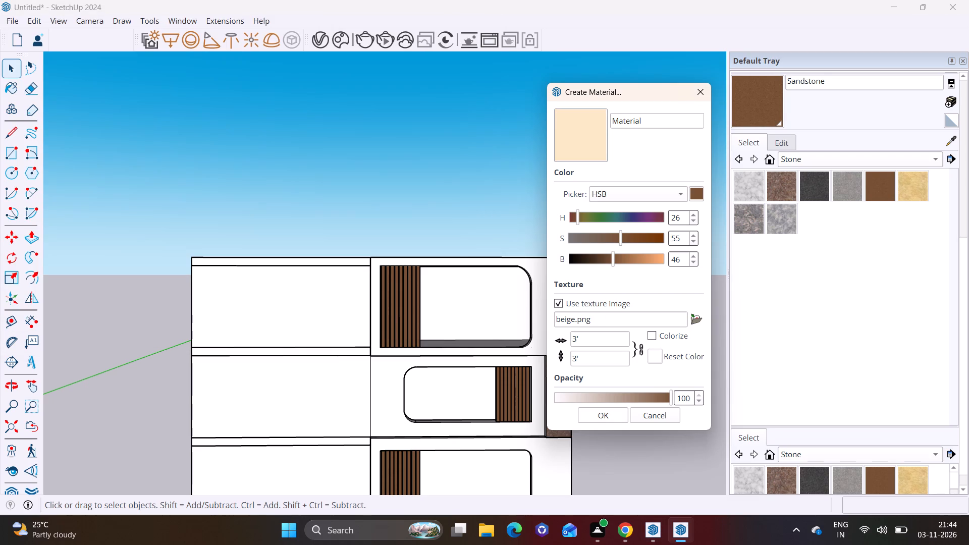
{"action": "left_click", "coordinate": [598, 413]}
{"action": "left_click_drag", "start_coordinate": [767, 109], "coordinate": [757, 110]}
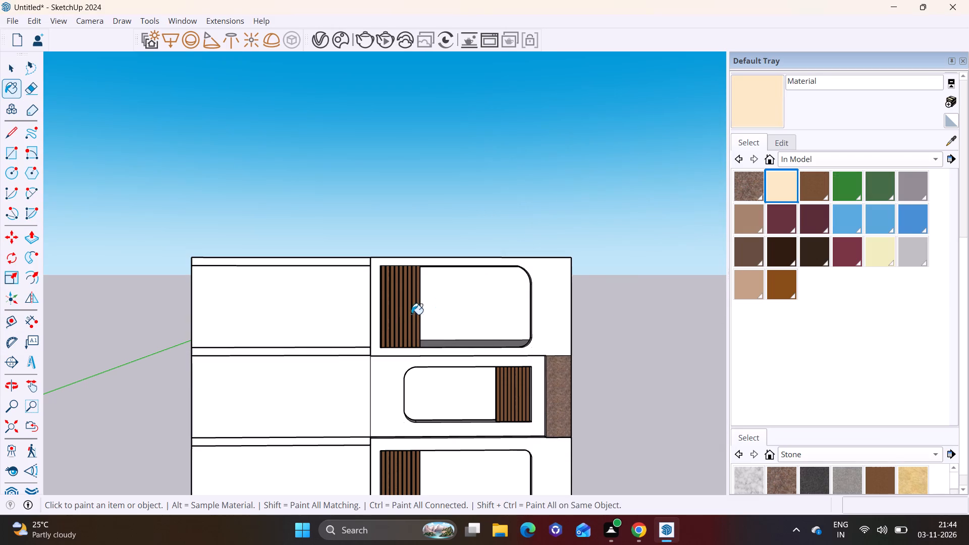
Paint the front frame faces around the top, middle and ground-storey openings with the new beige material.
{"action": "left_click", "coordinate": [377, 331]}
{"action": "left_click", "coordinate": [374, 374]}
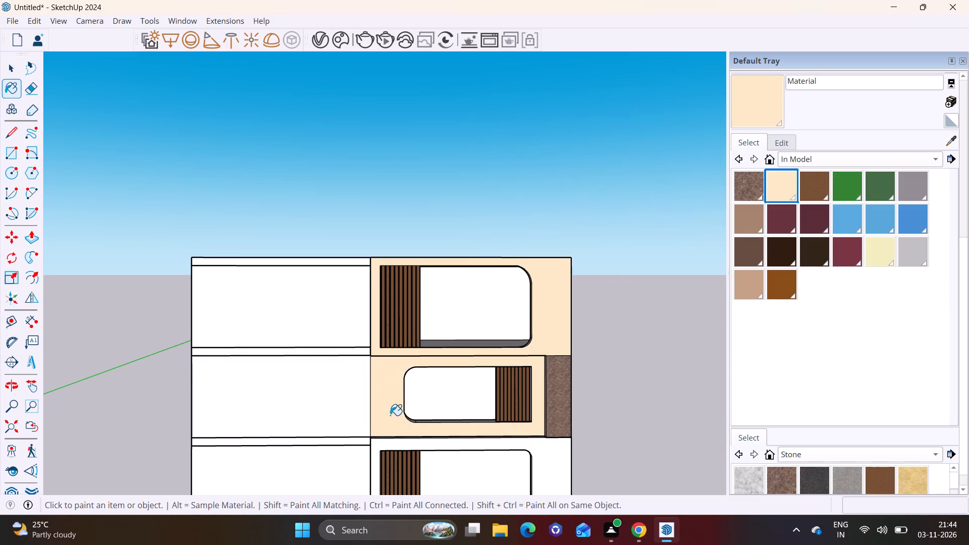
{"action": "scroll", "coordinate": [390, 416], "scroll_direction": "down", "scroll_amount": 1}
{"action": "middle_click_drag", "start_coordinate": [395, 426], "coordinate": [413, 307]}
{"action": "left_click", "coordinate": [548, 351]}
{"action": "scroll", "coordinate": [546, 353], "scroll_direction": "down", "scroll_amount": 1}
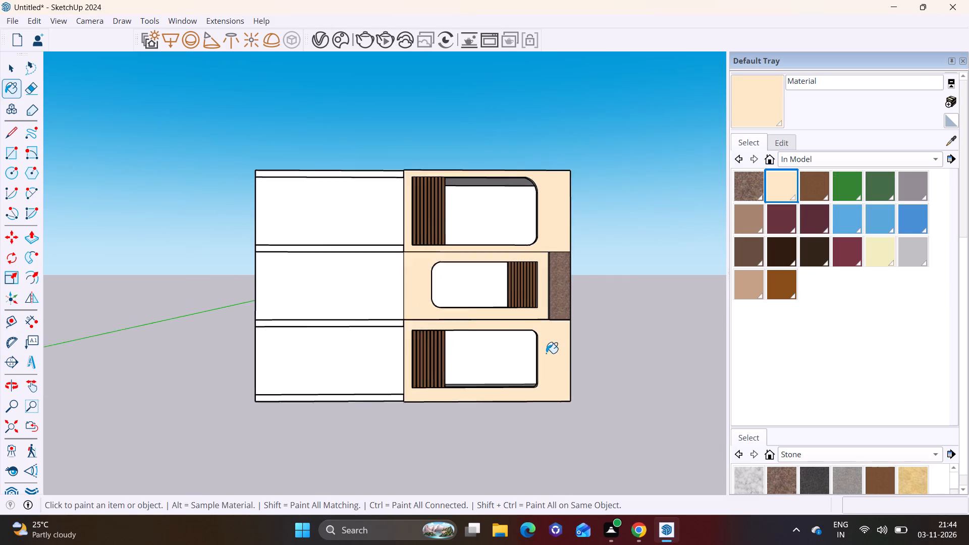
{"action": "scroll", "coordinate": [546, 353], "scroll_direction": "down", "scroll_amount": 1}
{"action": "middle_click_drag", "start_coordinate": [546, 355], "coordinate": [452, 393], "text": "shift"}
Switch to Chrome to consult the reference building's description and material palette.
{"action": "left_click", "coordinate": [626, 530]}
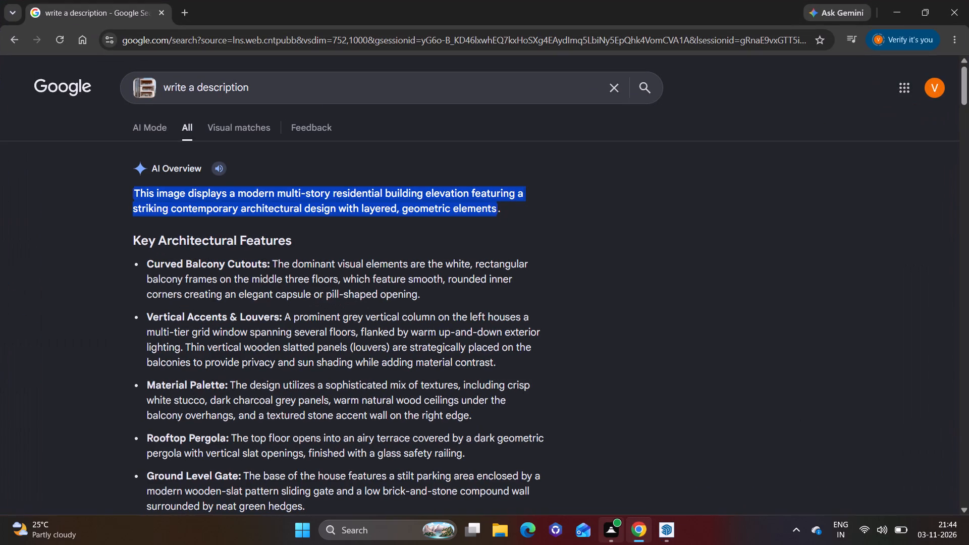
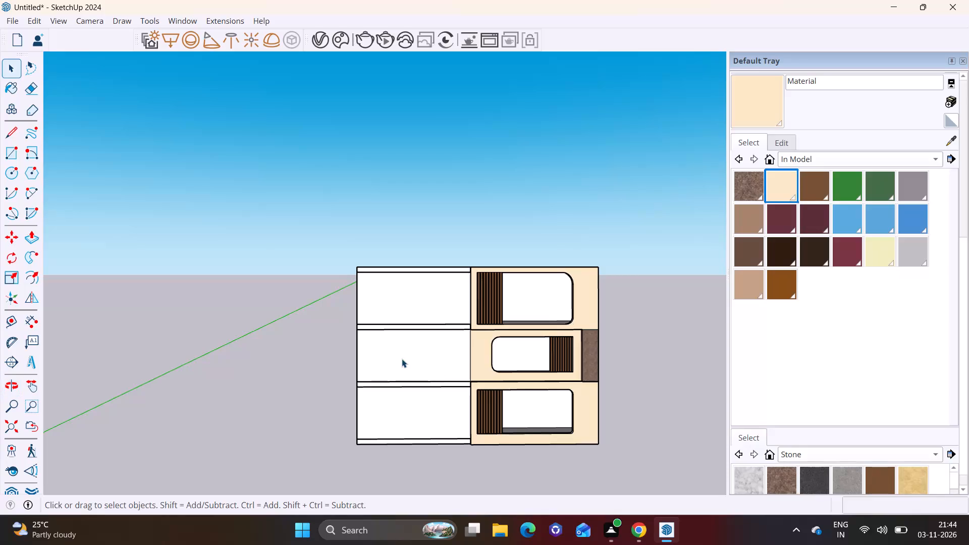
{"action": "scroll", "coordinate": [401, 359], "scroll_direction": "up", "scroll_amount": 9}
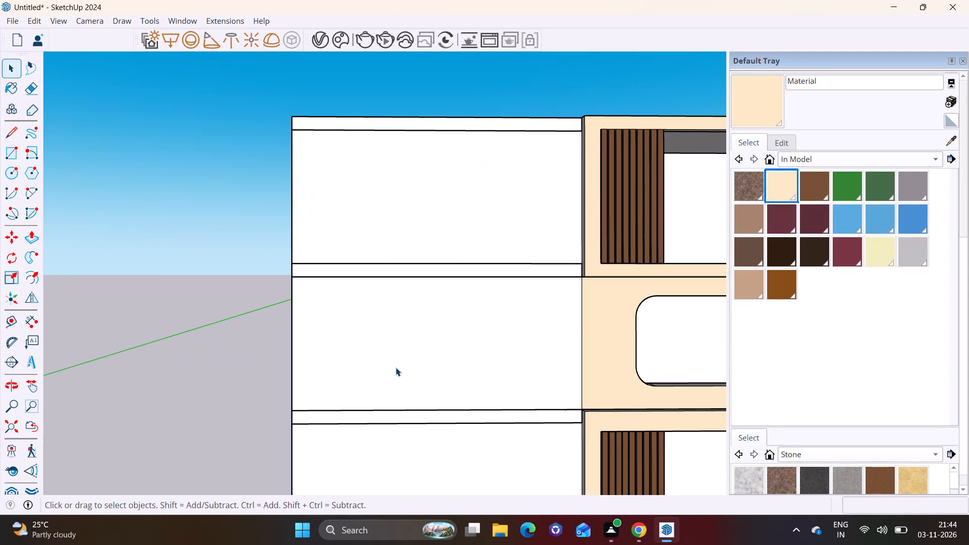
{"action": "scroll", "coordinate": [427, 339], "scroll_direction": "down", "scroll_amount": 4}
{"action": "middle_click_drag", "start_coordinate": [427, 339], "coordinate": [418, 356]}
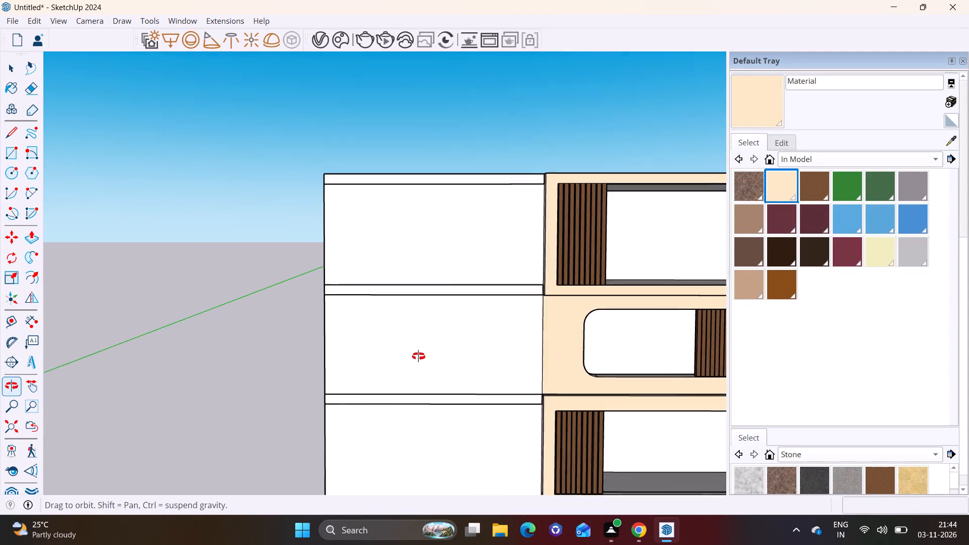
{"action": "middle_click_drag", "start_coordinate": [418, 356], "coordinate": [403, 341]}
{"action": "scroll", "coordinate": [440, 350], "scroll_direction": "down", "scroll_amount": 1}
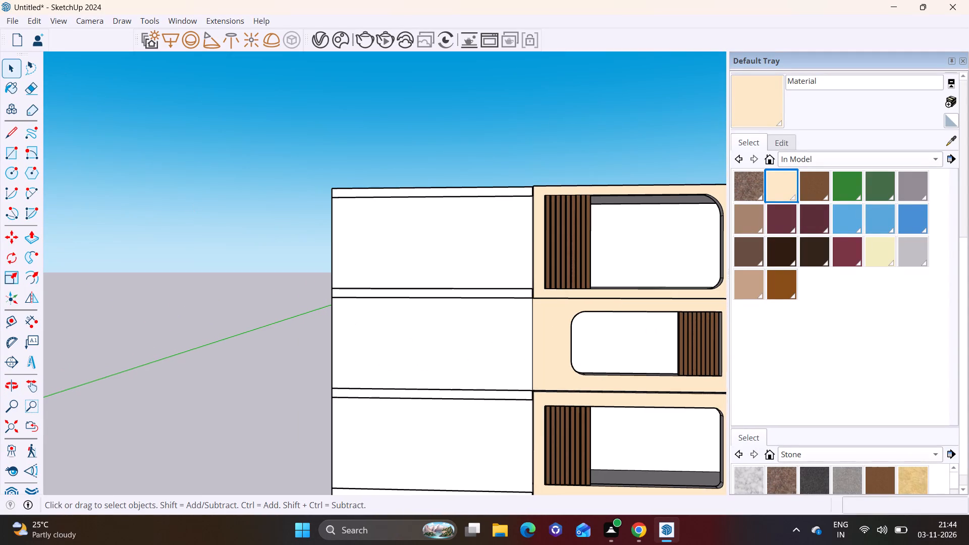
Open 3D Warehouse and search its models for "glass door".
{"action": "left_click", "coordinate": [179, 20]}
{"action": "left_click", "coordinate": [229, 119]}
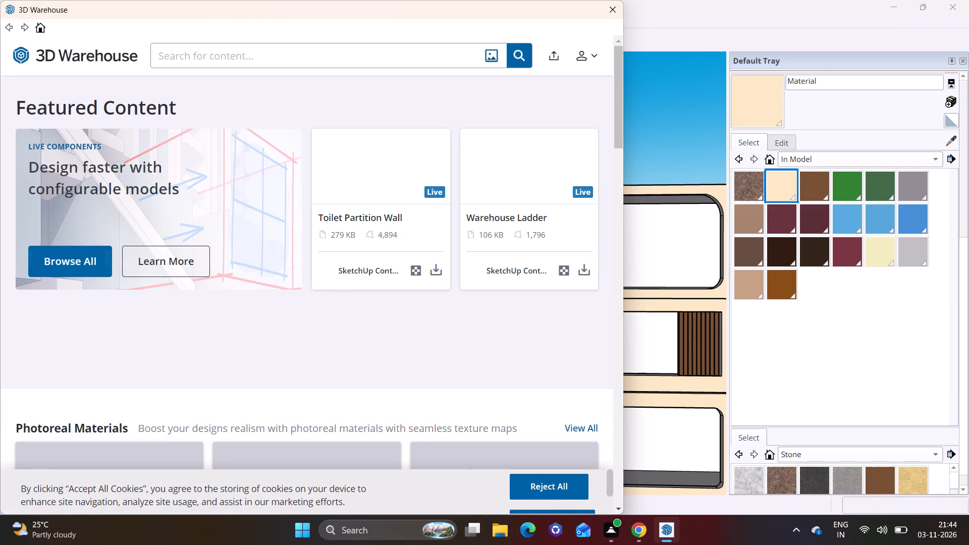
{"action": "type", "text": "glass"}
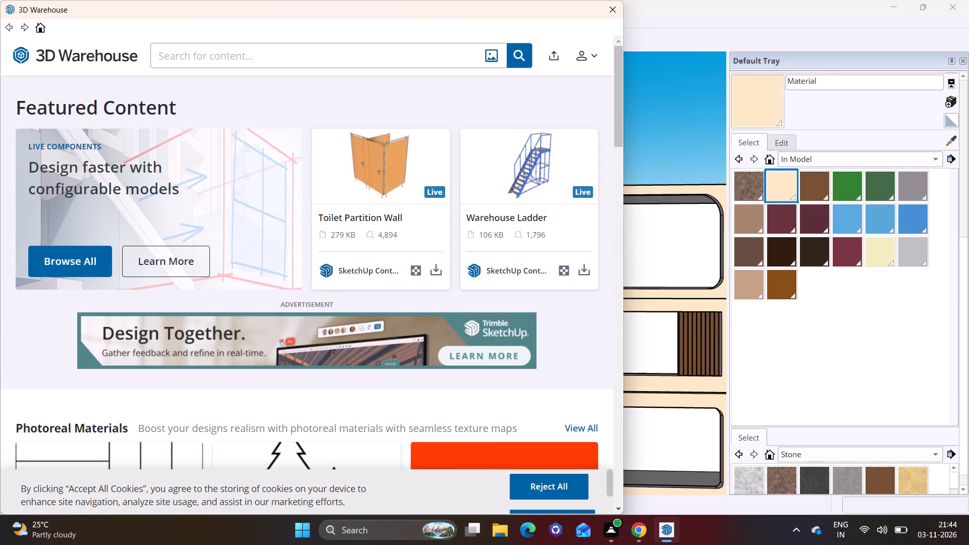
{"action": "left_click", "coordinate": [192, 63]}
{"action": "type", "text": "glass dooe"}
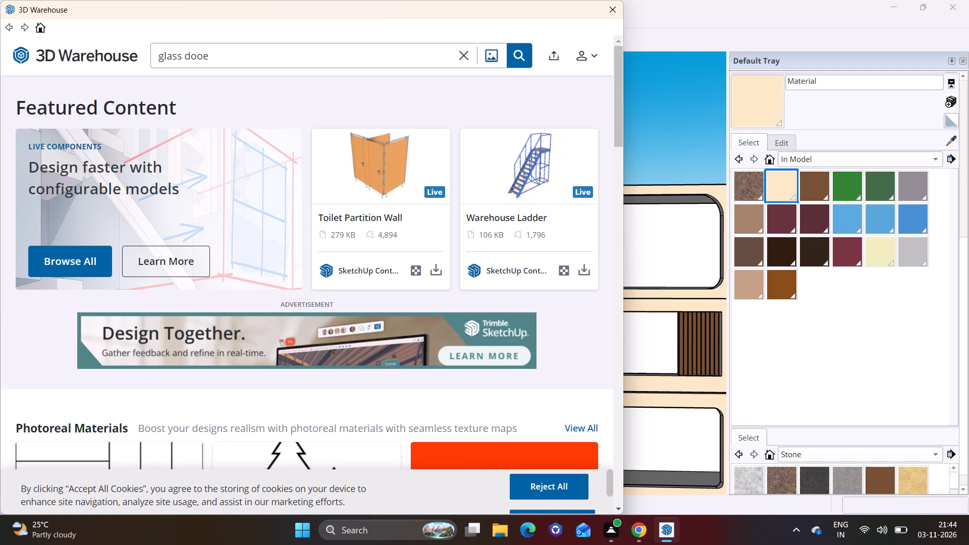
{"action": "key", "text": "BackSpace"}
{"action": "key", "text": "r"}
{"action": "key", "text": "Return"}
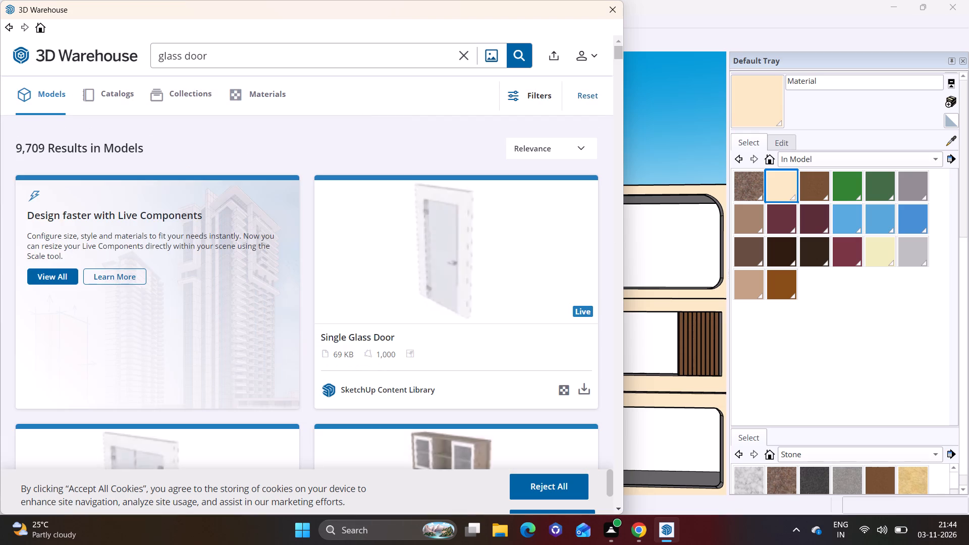
Load the black-framed double glass door pictured on a green background into the model and place it on the building's roof.
{"action": "left_click", "coordinate": [614, 505]}
{"action": "left_click", "coordinate": [614, 505]}
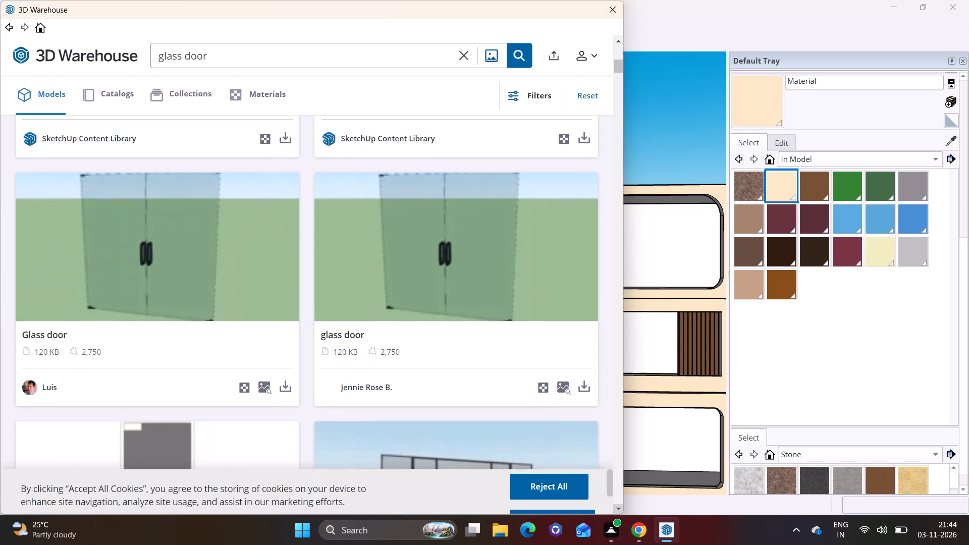
{"action": "left_click", "coordinate": [614, 505]}
{"action": "left_click", "coordinate": [614, 505]}
{"action": "left_click", "coordinate": [614, 505]}
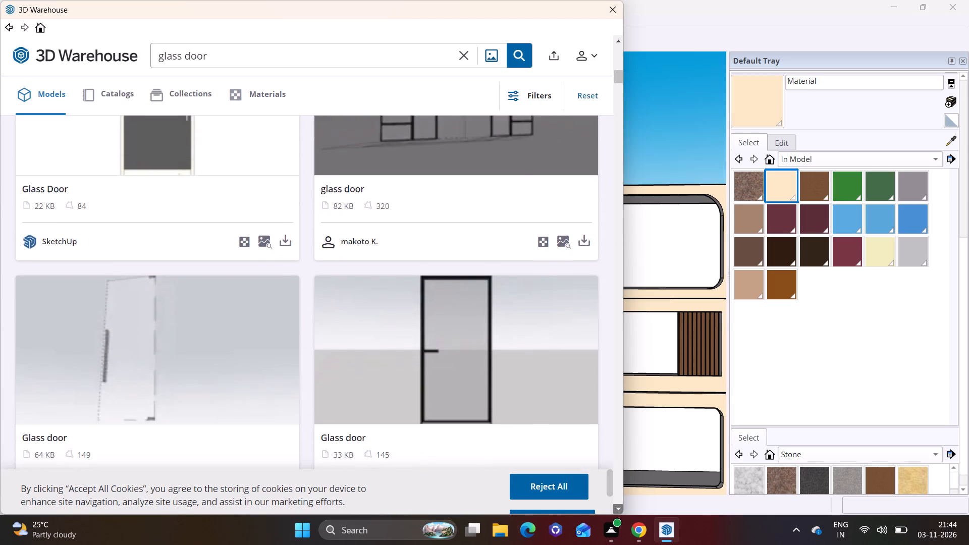
{"action": "left_click", "coordinate": [614, 505]}
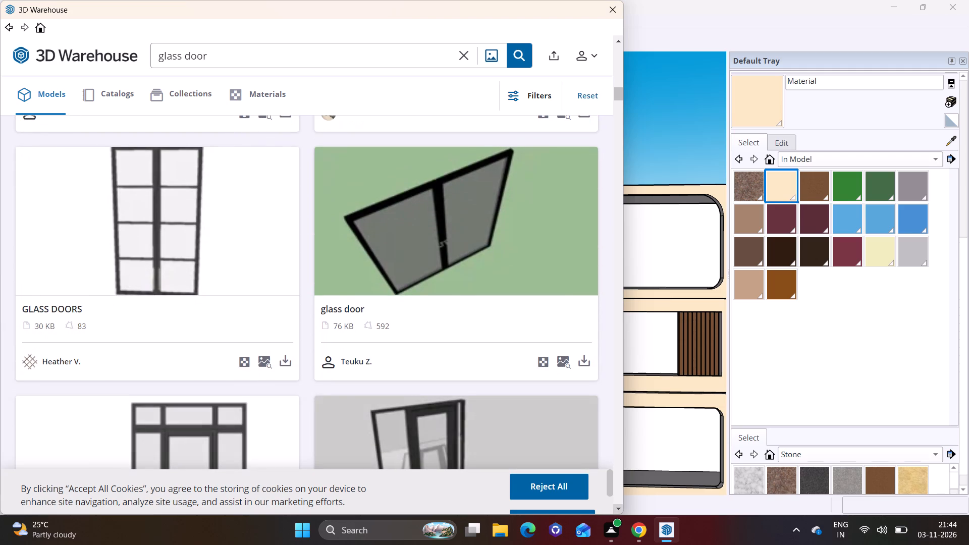
{"action": "left_click", "coordinate": [614, 505]}
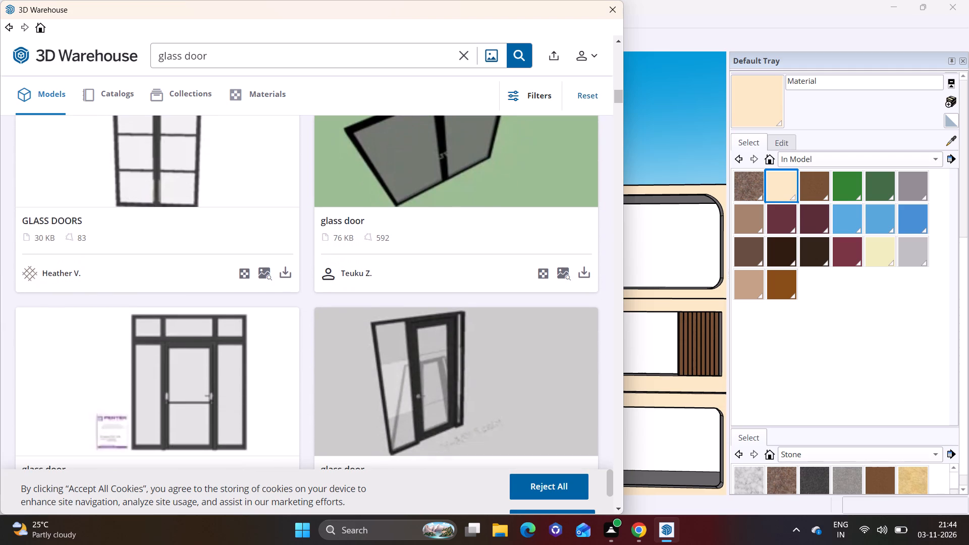
{"action": "left_click", "coordinate": [586, 273]}
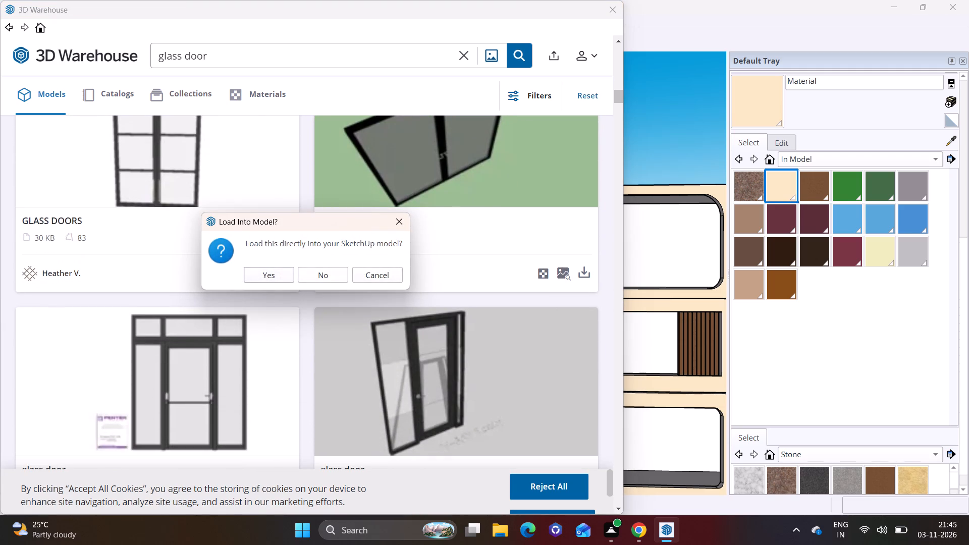
{"action": "left_click", "coordinate": [273, 268]}
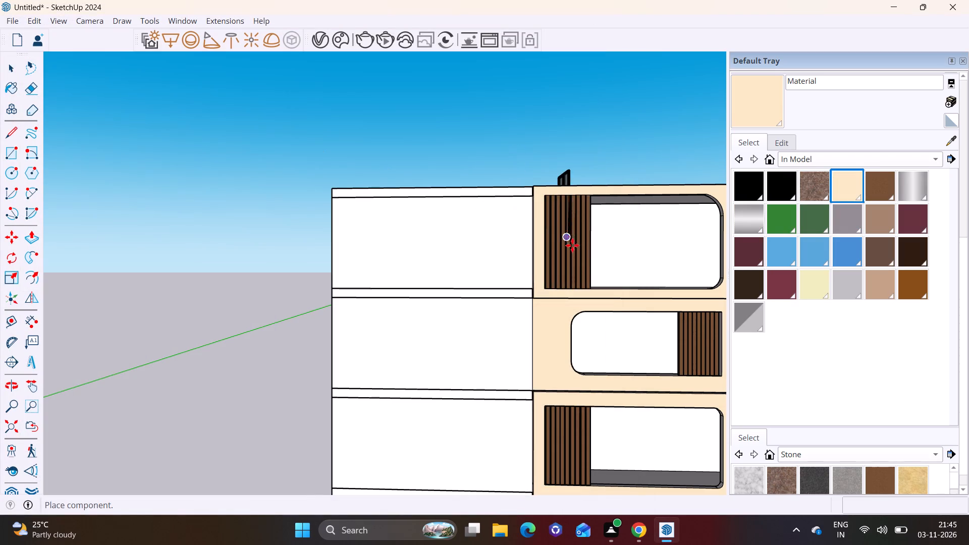
{"action": "scroll", "coordinate": [602, 267], "scroll_direction": "down", "scroll_amount": 4}
{"action": "middle_click_drag", "start_coordinate": [601, 230], "coordinate": [580, 313]}
{"action": "middle_click_drag", "start_coordinate": [545, 220], "coordinate": [524, 264]}
{"action": "scroll", "coordinate": [514, 214], "scroll_direction": "up", "scroll_amount": 3}
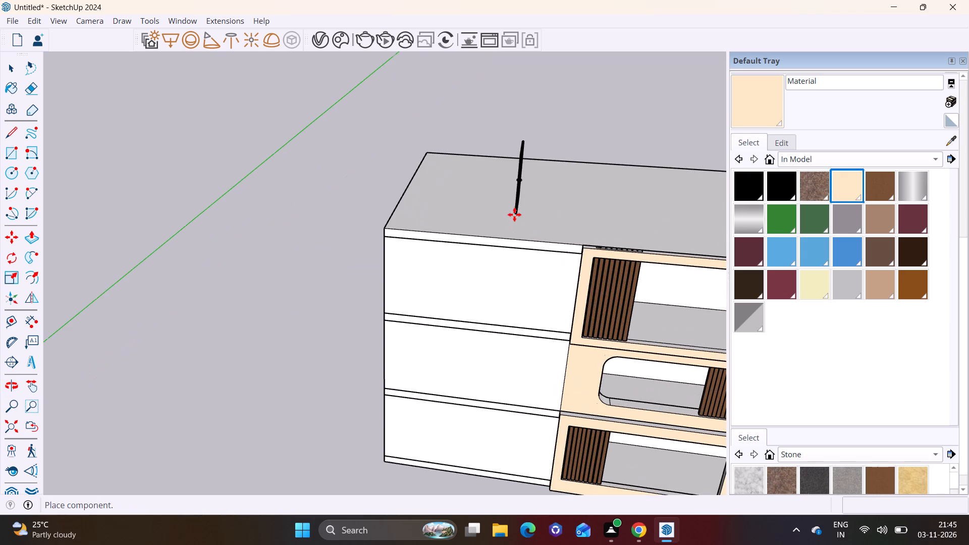
{"action": "left_click", "coordinate": [492, 206]}
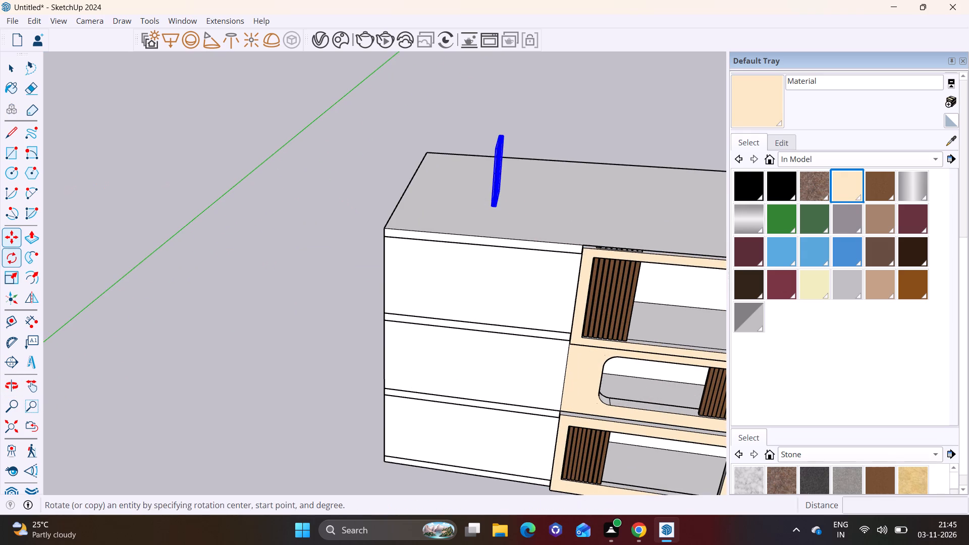
Rotate the glass door 90 degrees on the roof plane so that it faces the front facade.
{"action": "left_click_drag", "start_coordinate": [6, 253], "coordinate": [14, 253]}
{"action": "left_click", "coordinate": [543, 203]}
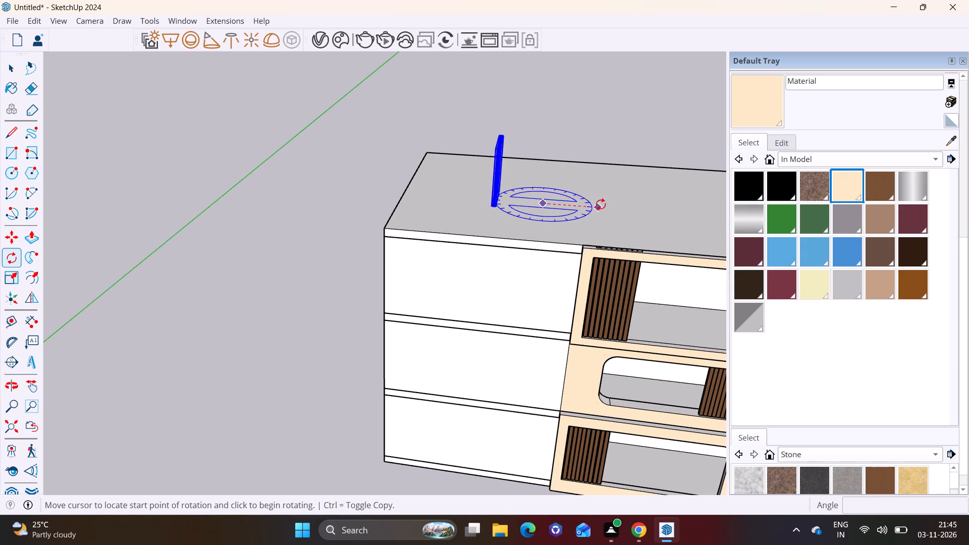
{"action": "left_click", "coordinate": [604, 207]}
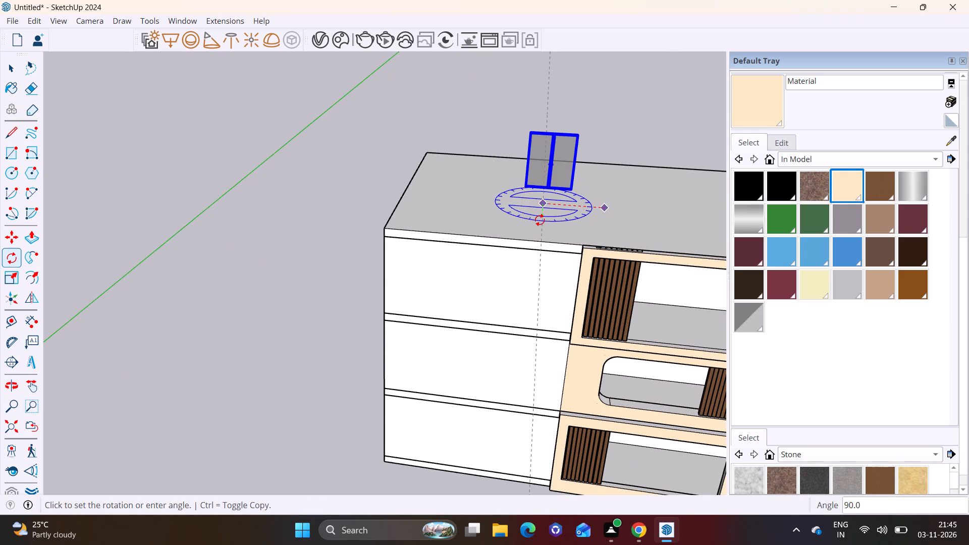
{"action": "left_click", "coordinate": [540, 221]}
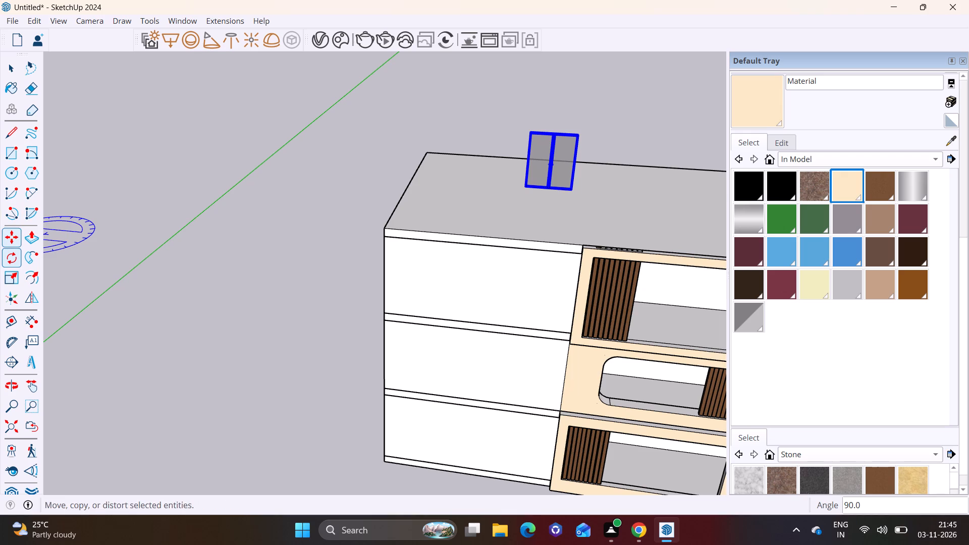
Move the glass door from the roof to the interior back wall of the middle storey.
{"action": "left_click", "coordinate": [14, 237]}
{"action": "left_click", "coordinate": [574, 191]}
{"action": "scroll", "coordinate": [643, 350], "scroll_direction": "down", "scroll_amount": 1}
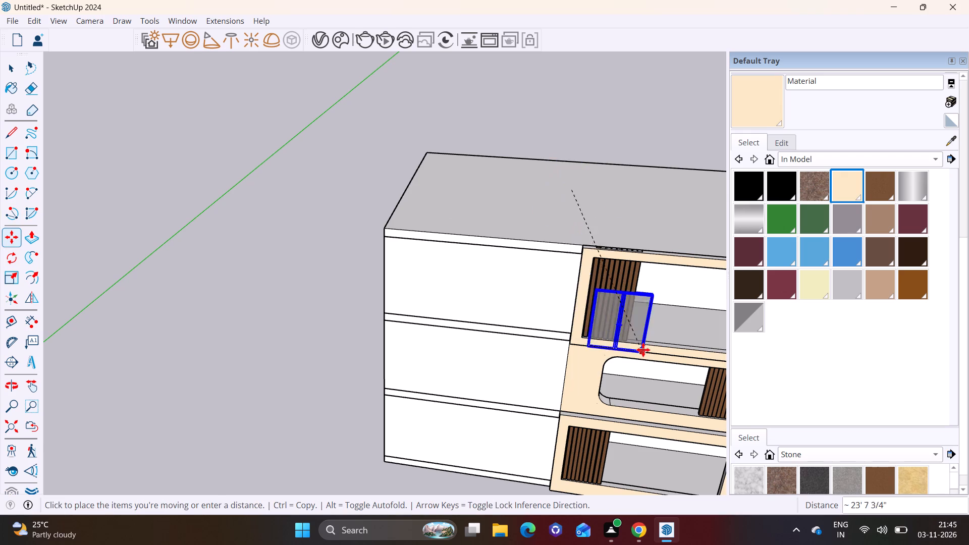
{"action": "scroll", "coordinate": [643, 350], "scroll_direction": "down", "scroll_amount": 2}
{"action": "middle_click_drag", "start_coordinate": [651, 347], "coordinate": [531, 199]}
{"action": "scroll", "coordinate": [668, 361], "scroll_direction": "down", "scroll_amount": 5}
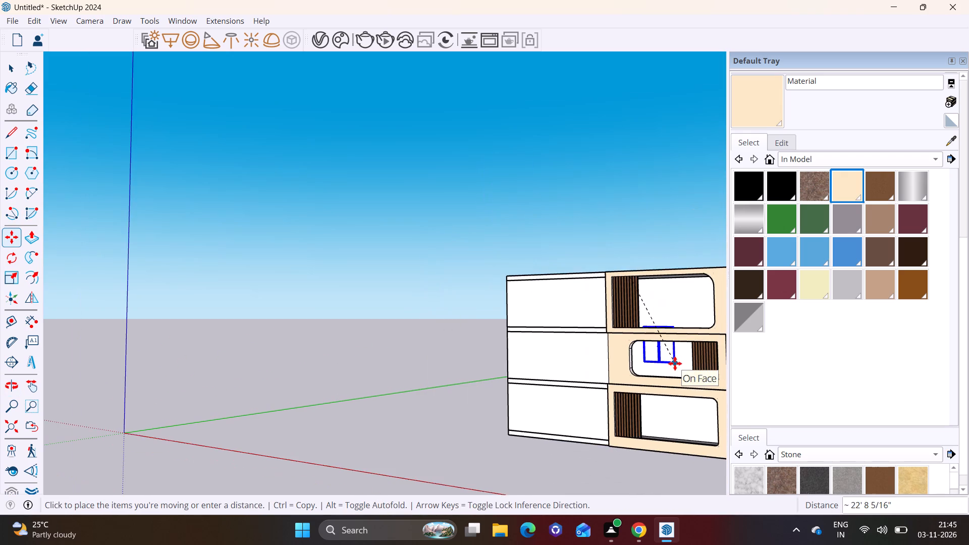
{"action": "scroll", "coordinate": [675, 363], "scroll_direction": "down", "scroll_amount": 2}
{"action": "middle_click_drag", "start_coordinate": [680, 363], "coordinate": [566, 311]}
{"action": "scroll", "coordinate": [599, 316], "scroll_direction": "up", "scroll_amount": 6}
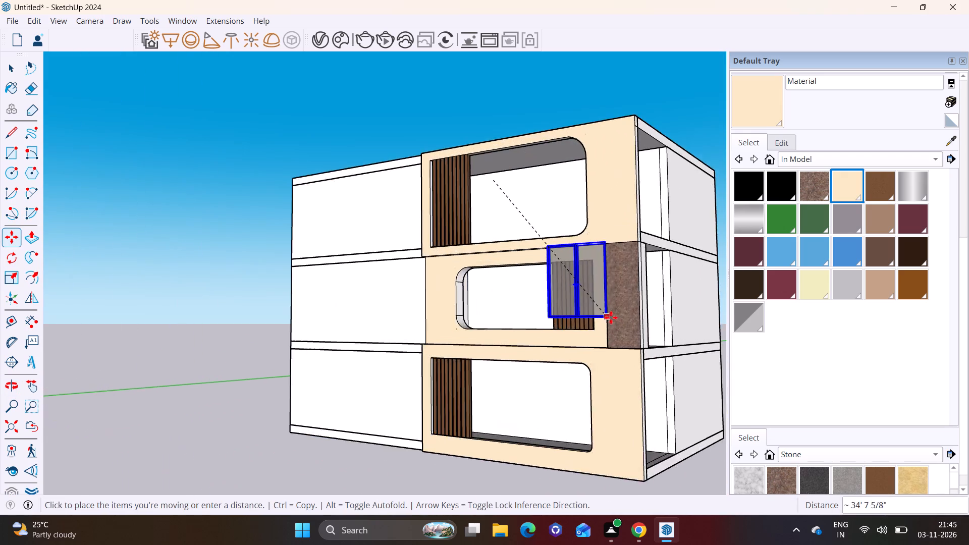
{"action": "scroll", "coordinate": [611, 317], "scroll_direction": "up", "scroll_amount": 3}
{"action": "middle_click_drag", "start_coordinate": [623, 317], "coordinate": [489, 338]}
{"action": "left_click", "coordinate": [636, 336]}
Slide the glass door away from the middle-storey slats, lower it 1' 11 1/4" toward the floor, and deselect it.
{"action": "middle_click_drag", "start_coordinate": [589, 333], "coordinate": [548, 343]}
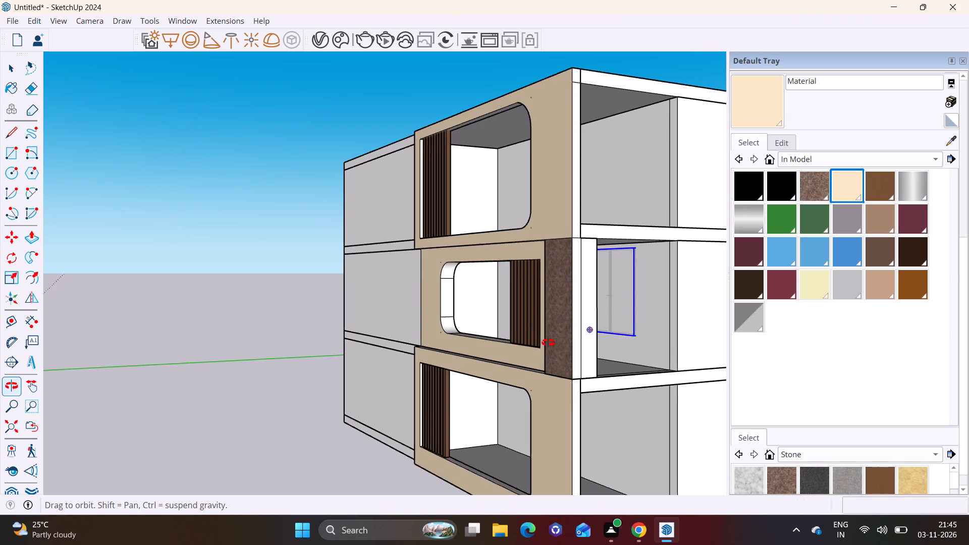
{"action": "middle_click_drag", "start_coordinate": [548, 343], "coordinate": [879, 354]}
{"action": "middle_click_drag", "start_coordinate": [436, 289], "coordinate": [538, 292]}
{"action": "scroll", "coordinate": [483, 283], "scroll_direction": "up", "scroll_amount": 3}
{"action": "middle_click_drag", "start_coordinate": [483, 283], "coordinate": [483, 238]}
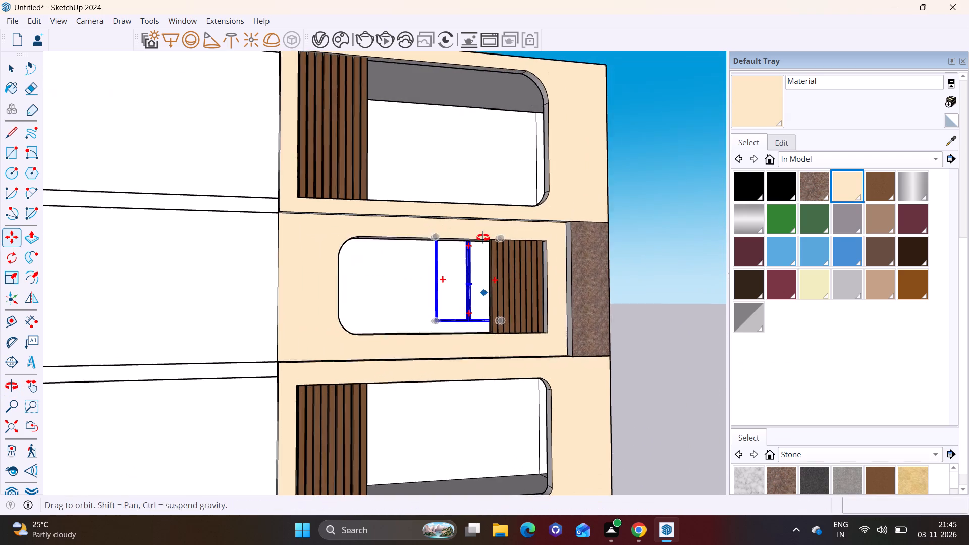
{"action": "middle_click_drag", "start_coordinate": [483, 238], "coordinate": [483, 237]}
{"action": "left_click", "coordinate": [465, 283]}
{"action": "left_click", "coordinate": [420, 288]}
{"action": "left_click", "coordinate": [441, 266]}
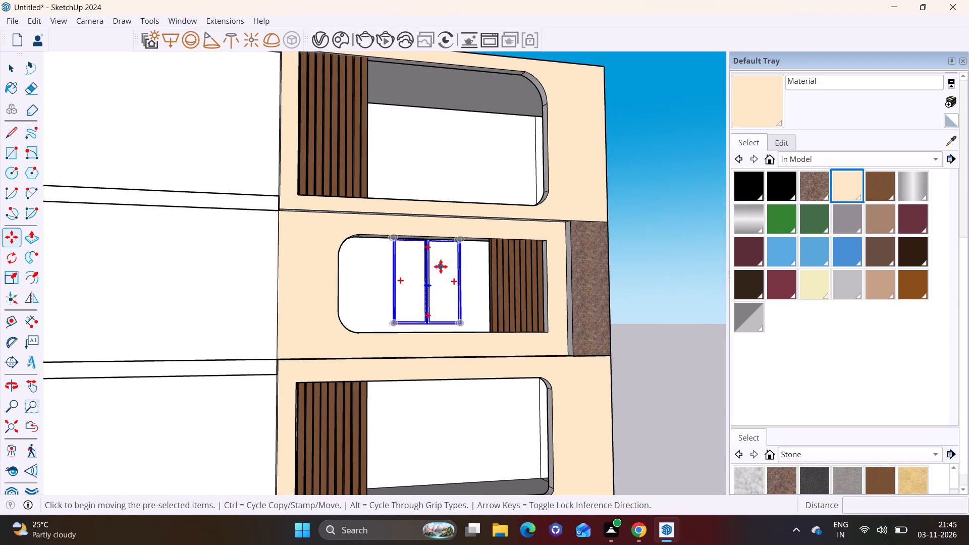
{"action": "left_click", "coordinate": [439, 289]}
{"action": "scroll", "coordinate": [606, 301], "scroll_direction": "right", "scroll_amount": 1}
{"action": "key", "text": "space"}
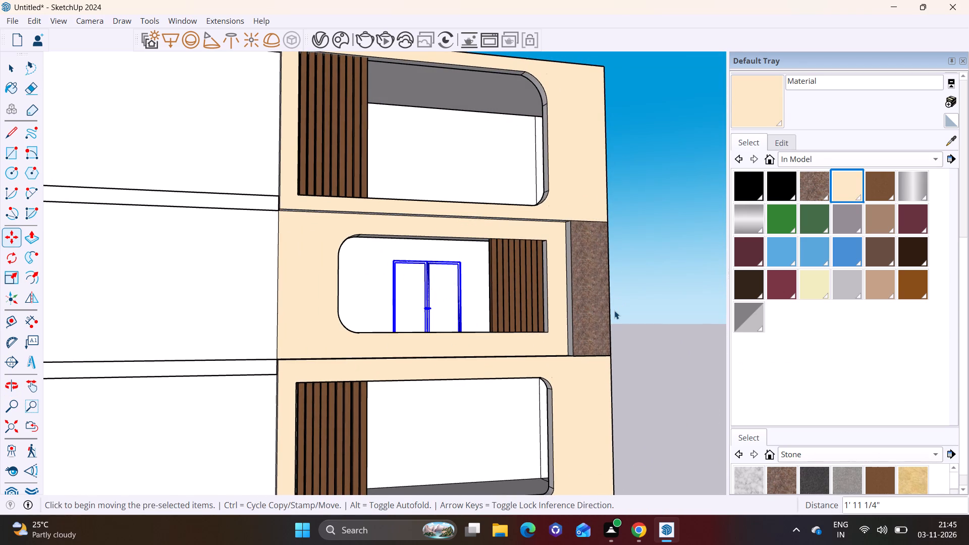
{"action": "scroll", "coordinate": [614, 310], "scroll_direction": "right", "scroll_amount": 1}
{"action": "left_click", "coordinate": [618, 310]}
{"action": "scroll", "coordinate": [619, 310], "scroll_direction": "left", "scroll_amount": 6}
Move the middle-storey glass door about 8 3/16" out from the back wall into the room.
{"action": "middle_click_drag", "start_coordinate": [160, 169], "coordinate": [0, 196]}
{"action": "scroll", "coordinate": [20, 196], "scroll_direction": "up", "scroll_amount": 1}
{"action": "middle_click_drag", "start_coordinate": [408, 258], "coordinate": [130, 253]}
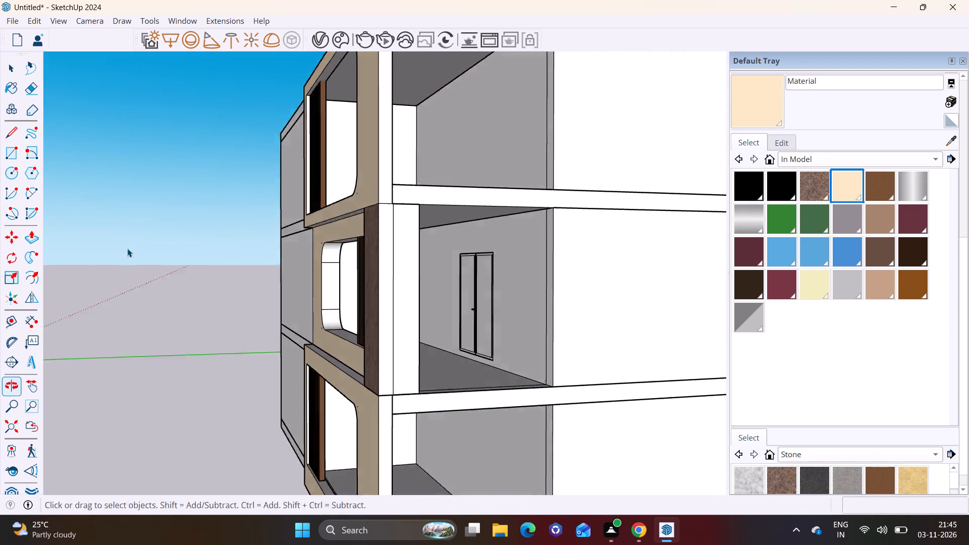
{"action": "middle_click_drag", "start_coordinate": [503, 300], "coordinate": [405, 274], "text": "shift"}
{"action": "middle_click_drag", "start_coordinate": [435, 285], "coordinate": [511, 310]}
{"action": "scroll", "coordinate": [361, 336], "scroll_direction": "up", "scroll_amount": 3}
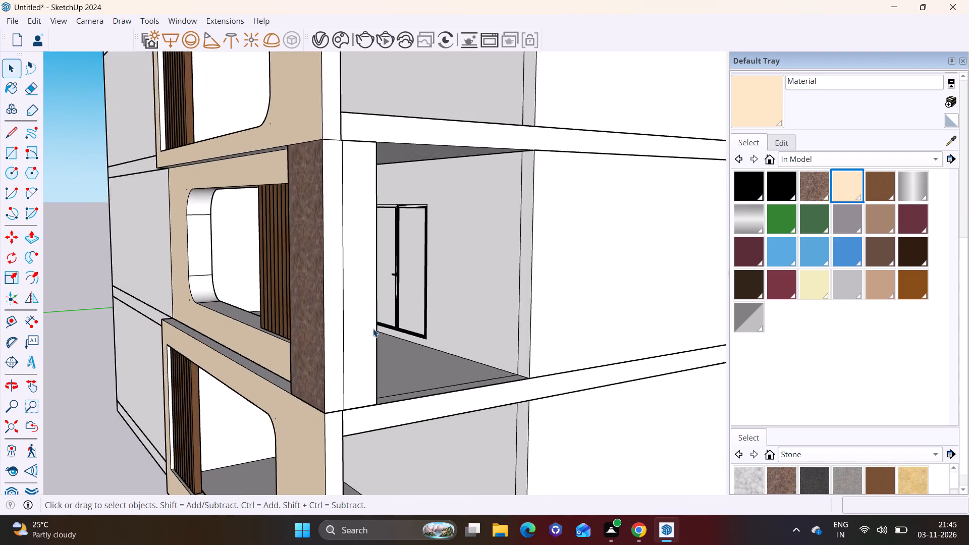
{"action": "scroll", "coordinate": [373, 329], "scroll_direction": "up", "scroll_amount": 3}
{"action": "middle_click_drag", "start_coordinate": [399, 316], "coordinate": [368, 326]}
{"action": "scroll", "coordinate": [388, 323], "scroll_direction": "up", "scroll_amount": 3}
{"action": "left_click", "coordinate": [408, 325]}
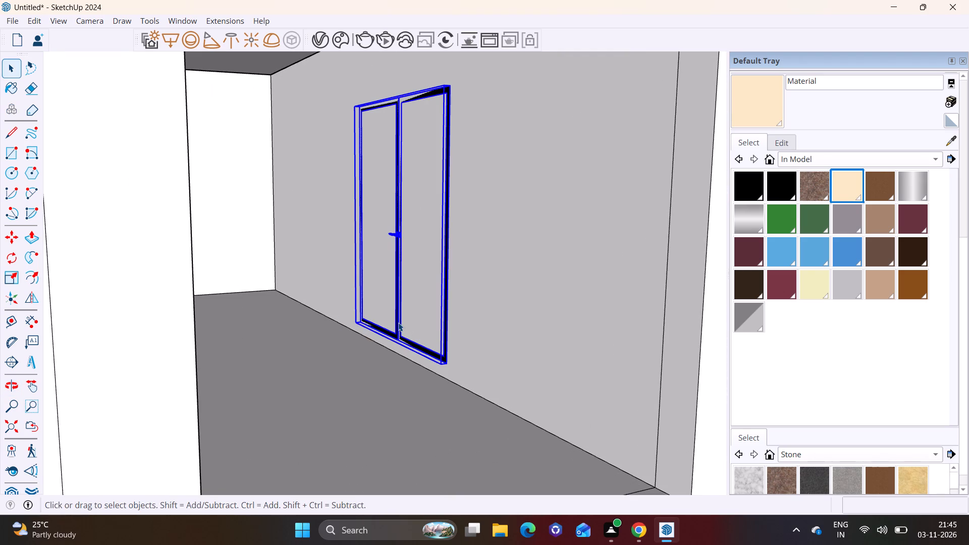
{"action": "key", "text": "m"}
{"action": "left_click", "coordinate": [394, 324]}
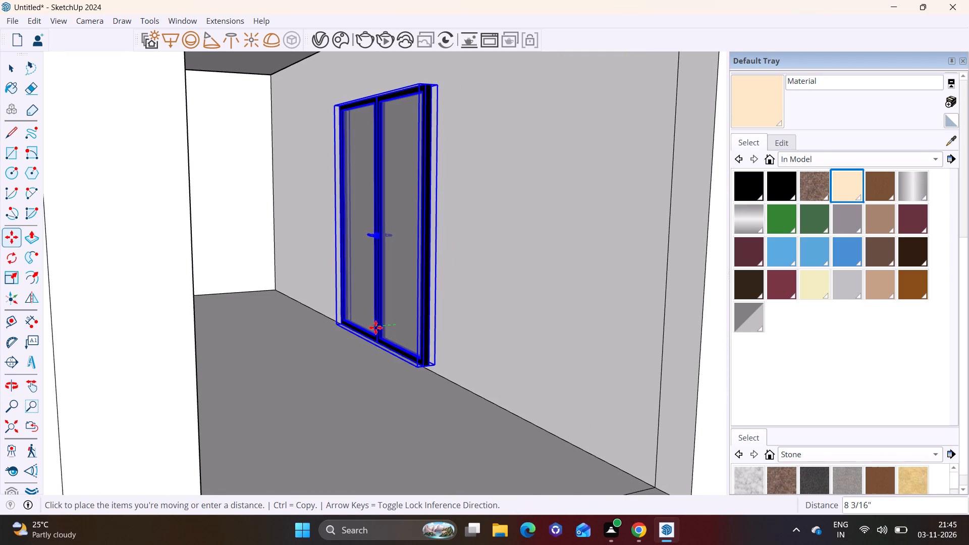
{"action": "left_click", "coordinate": [374, 328]}
Shift the glass door back toward the middle storey's back wall, using its base as the grab point.
{"action": "middle_click_drag", "start_coordinate": [394, 333], "coordinate": [304, 308]}
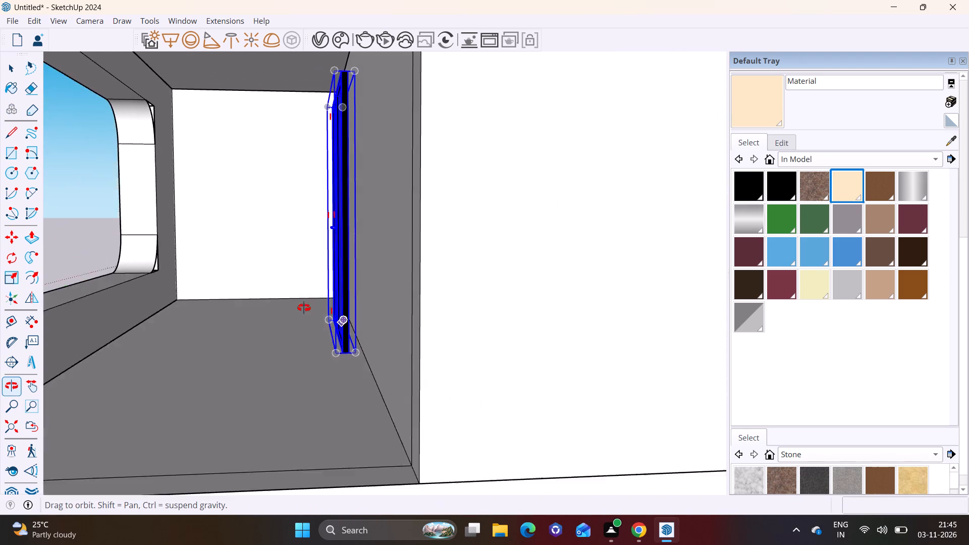
{"action": "middle_click_drag", "start_coordinate": [304, 308], "coordinate": [298, 318]}
{"action": "scroll", "coordinate": [329, 351], "scroll_direction": "up", "scroll_amount": 9}
{"action": "left_click", "coordinate": [381, 358]}
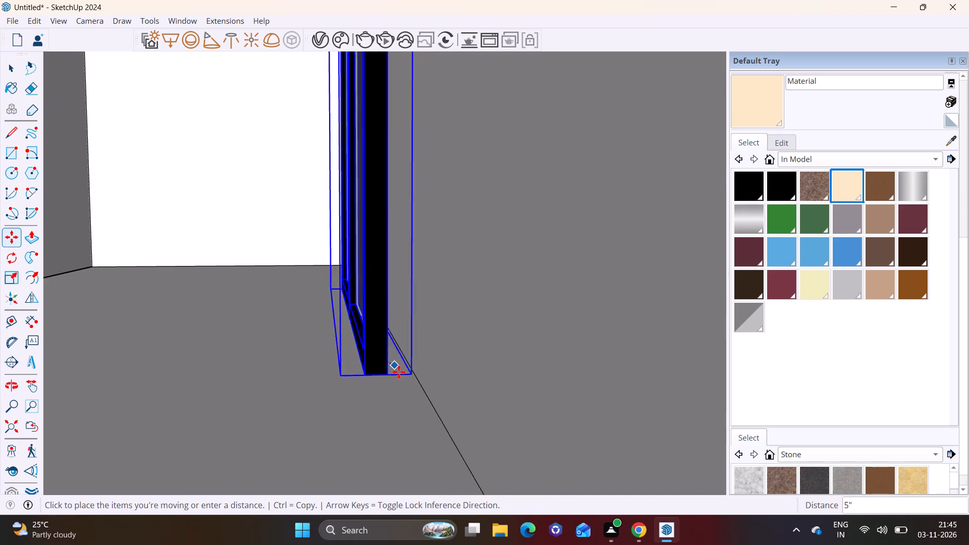
{"action": "left_click", "coordinate": [414, 398]}
{"action": "key", "text": "space"}
Move the glass door by its bottom corner about 2' 3 7/16" onto the edge where the middle storey's floor meets the back wall.
{"action": "scroll", "coordinate": [324, 374], "scroll_direction": "down", "scroll_amount": 6}
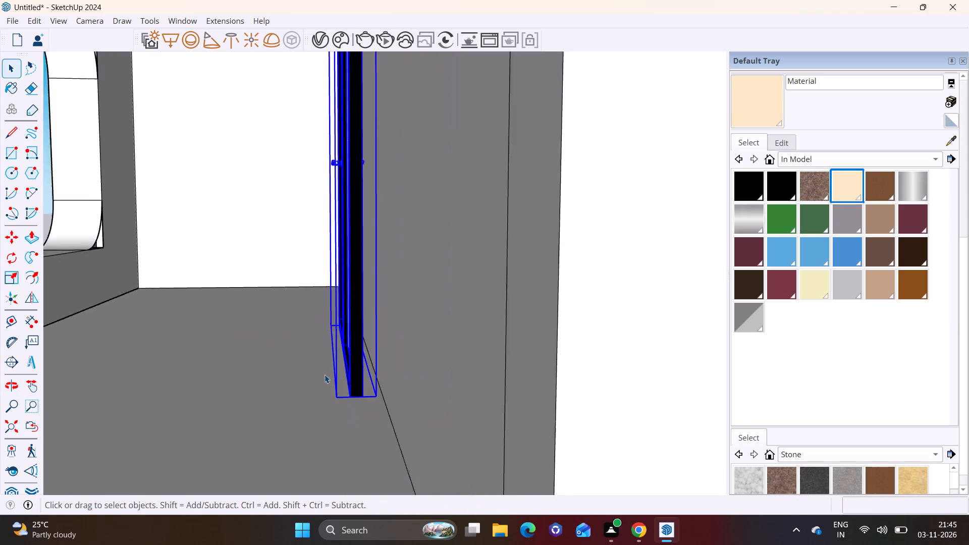
{"action": "scroll", "coordinate": [325, 374], "scroll_direction": "down", "scroll_amount": 1}
{"action": "middle_click_drag", "start_coordinate": [336, 377], "coordinate": [338, 293], "text": "shift"}
{"action": "scroll", "coordinate": [340, 323], "scroll_direction": "up", "scroll_amount": 10}
{"action": "middle_click_drag", "start_coordinate": [427, 270], "coordinate": [421, 260]}
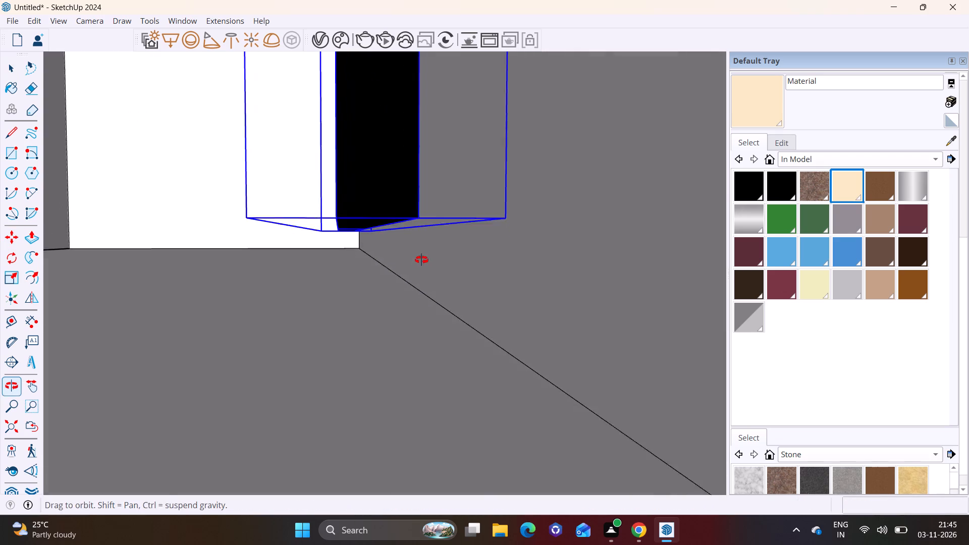
{"action": "middle_click_drag", "start_coordinate": [421, 260], "coordinate": [421, 259]}
{"action": "key", "text": "m"}
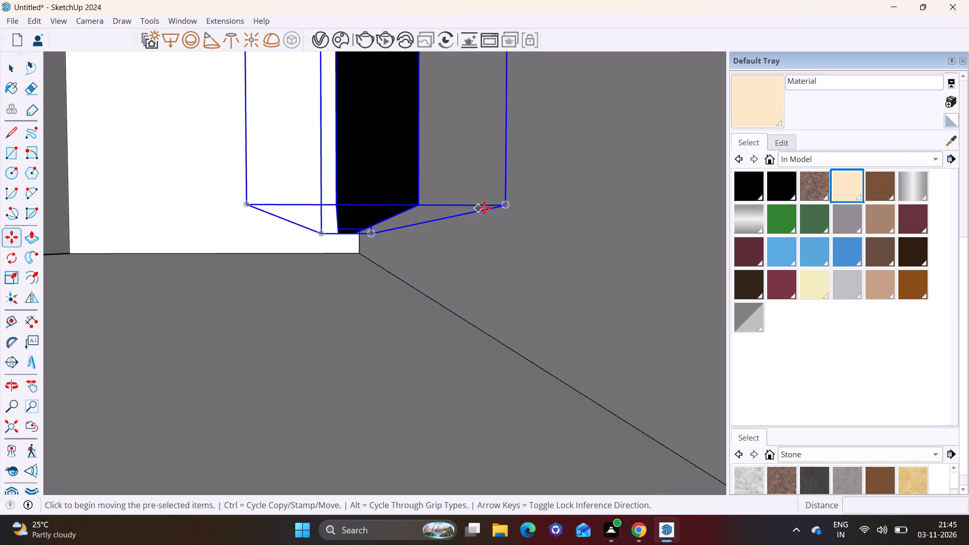
{"action": "left_click", "coordinate": [415, 200]}
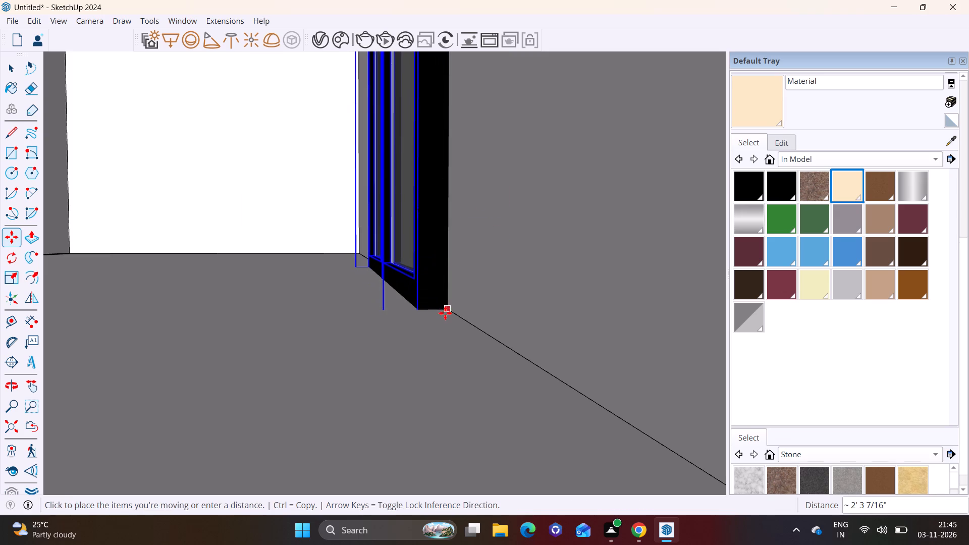
{"action": "left_click", "coordinate": [445, 313]}
{"action": "key", "text": "space"}
{"action": "left_click", "coordinate": [341, 313]}
Copy the middle-storey glass door straight up to the back wall of the top storey.
{"action": "scroll", "coordinate": [335, 311], "scroll_direction": "down", "scroll_amount": 12}
{"action": "middle_click_drag", "start_coordinate": [304, 304], "coordinate": [459, 310]}
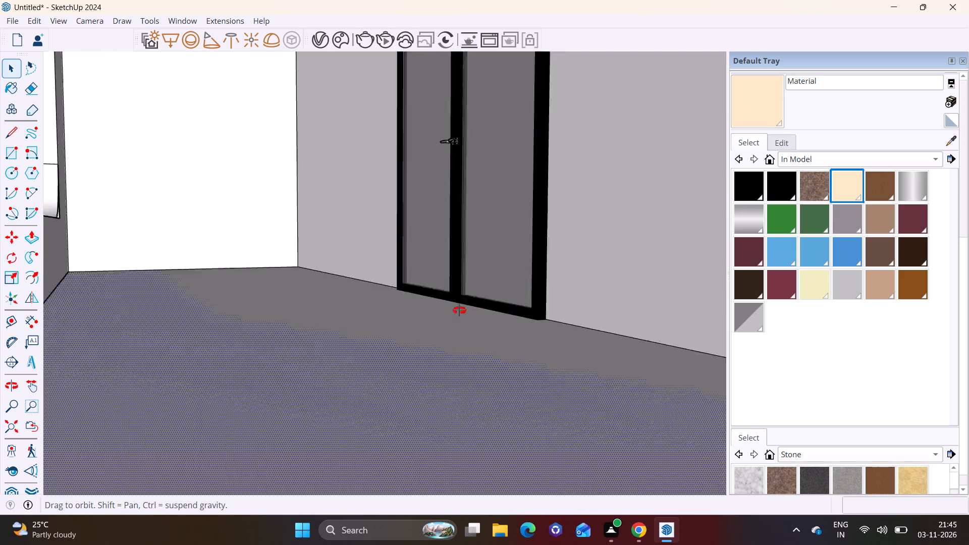
{"action": "middle_click_drag", "start_coordinate": [459, 310], "coordinate": [606, 302]}
{"action": "scroll", "coordinate": [415, 267], "scroll_direction": "down", "scroll_amount": 12}
{"action": "middle_click_drag", "start_coordinate": [444, 266], "coordinate": [634, 266]}
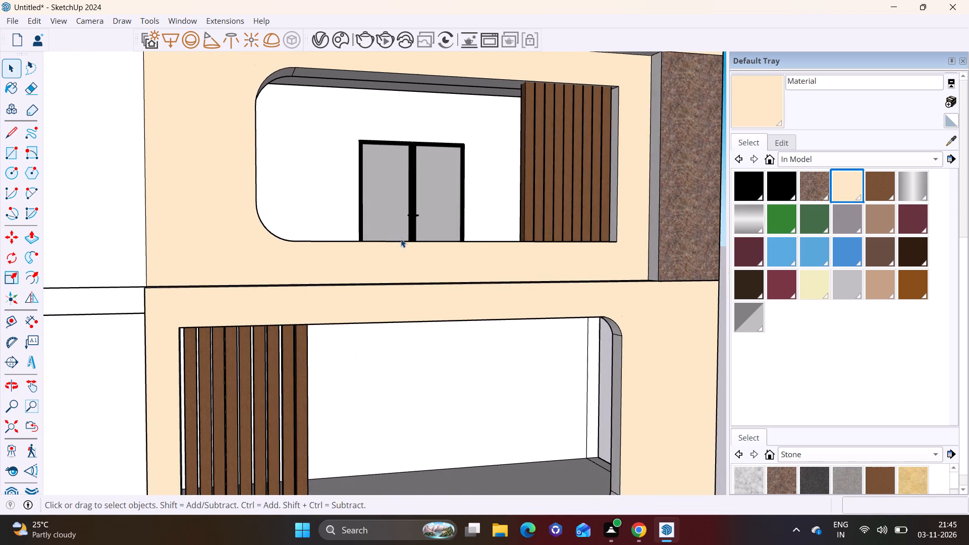
{"action": "middle_click_drag", "start_coordinate": [399, 239], "coordinate": [392, 239]}
{"action": "scroll", "coordinate": [392, 239], "scroll_direction": "down", "scroll_amount": 4}
{"action": "middle_click_drag", "start_coordinate": [372, 239], "coordinate": [328, 240]}
{"action": "scroll", "coordinate": [386, 215], "scroll_direction": "down", "scroll_amount": 3}
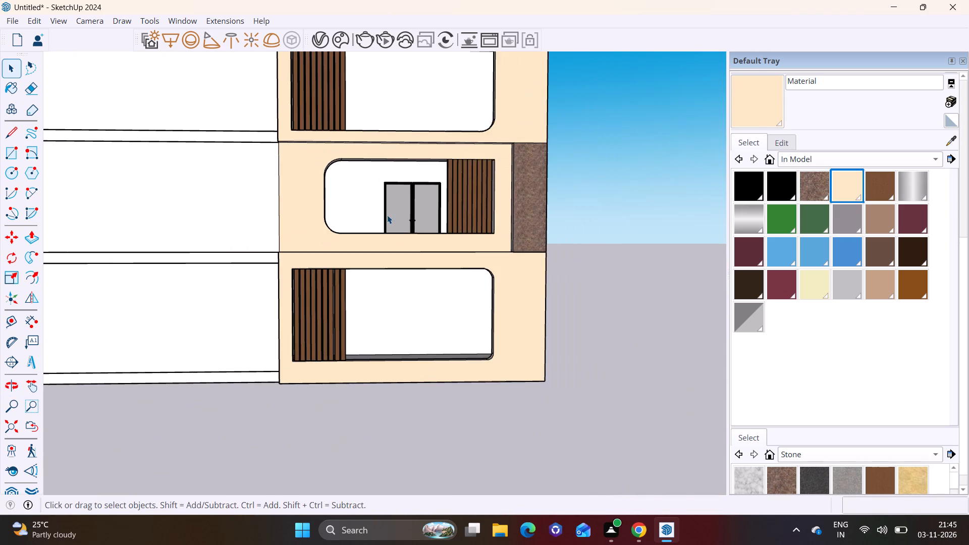
{"action": "middle_click_drag", "start_coordinate": [387, 225], "coordinate": [376, 294], "text": "shift"}
{"action": "middle_click_drag", "start_coordinate": [369, 237], "coordinate": [356, 280], "text": "shift"}
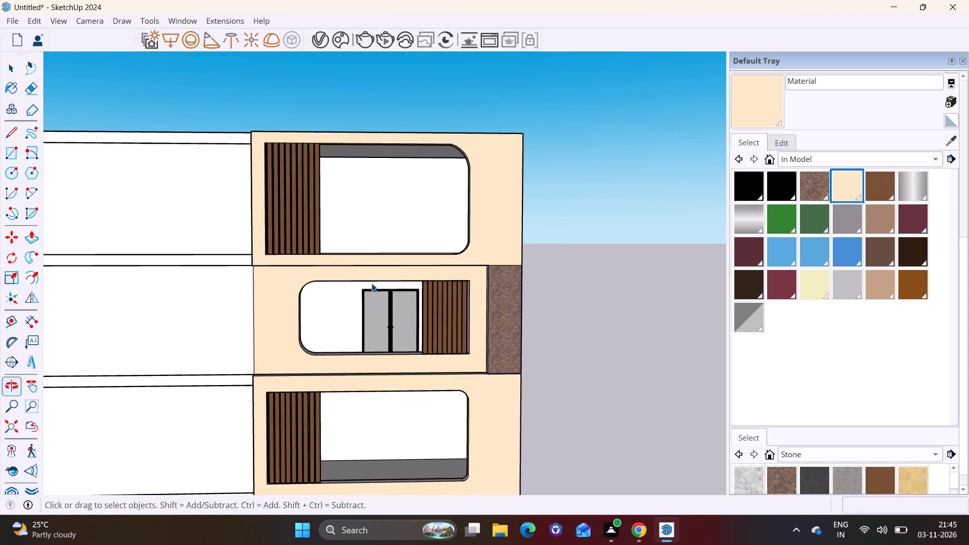
{"action": "middle_click", "coordinate": [390, 288]}
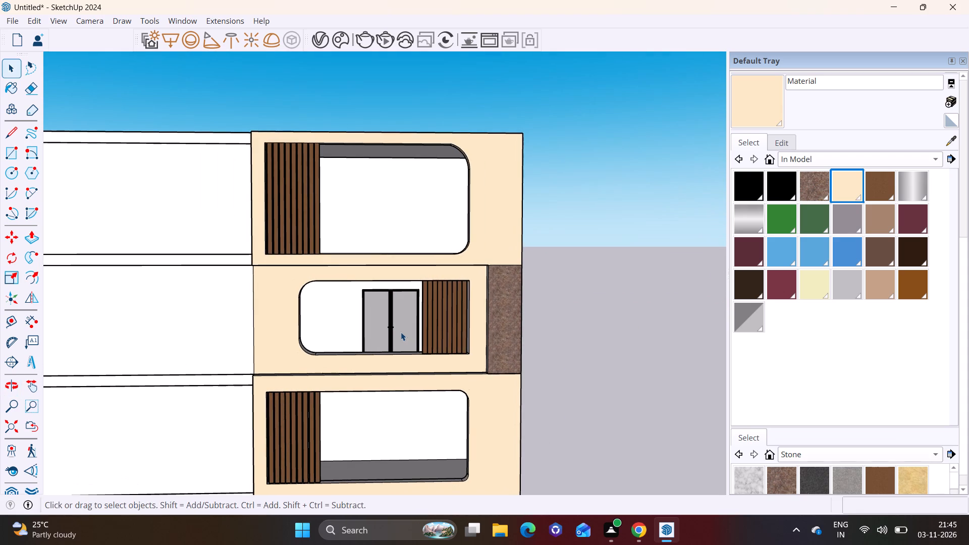
{"action": "left_click", "coordinate": [401, 332]}
{"action": "key", "text": "m"}
{"action": "left_click", "coordinate": [392, 329]}
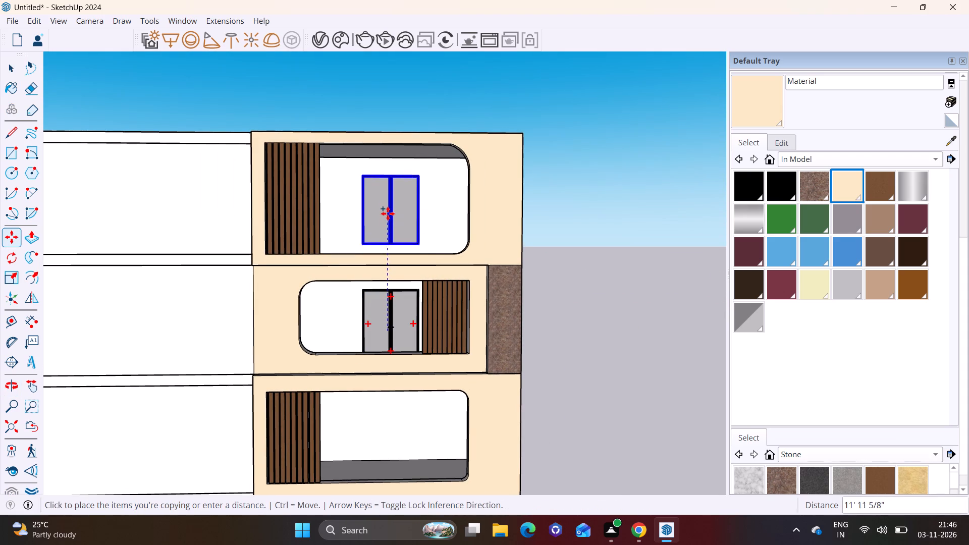
{"action": "left_click", "coordinate": [387, 222]}
Copy the top-storey glass door 21' 10 3/4" straight down to the ground storey and deselect it.
{"action": "middle_click_drag", "start_coordinate": [387, 235], "coordinate": [393, 234]}
{"action": "left_click", "coordinate": [381, 209]}
{"action": "middle_click_drag", "start_coordinate": [376, 339], "coordinate": [414, 222], "text": "shift"}
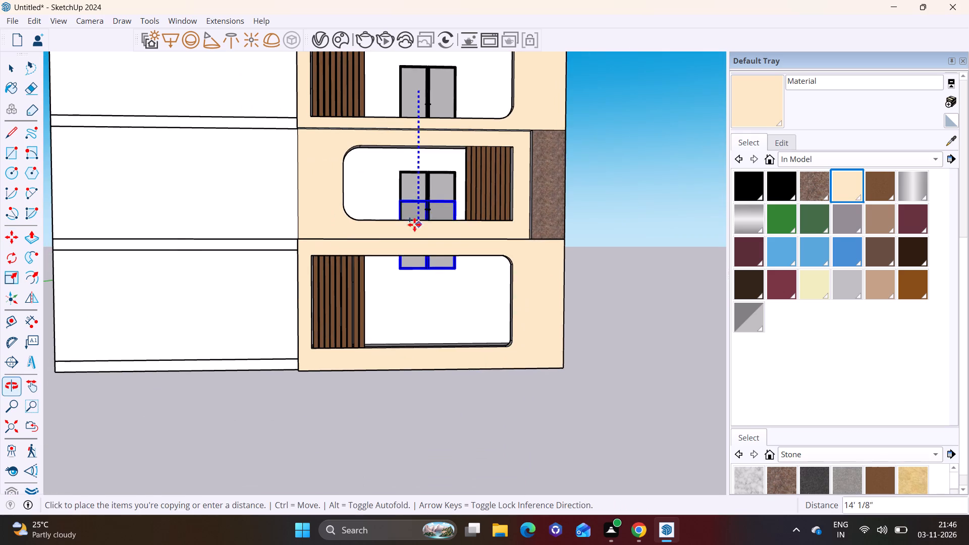
{"action": "left_click", "coordinate": [418, 299]}
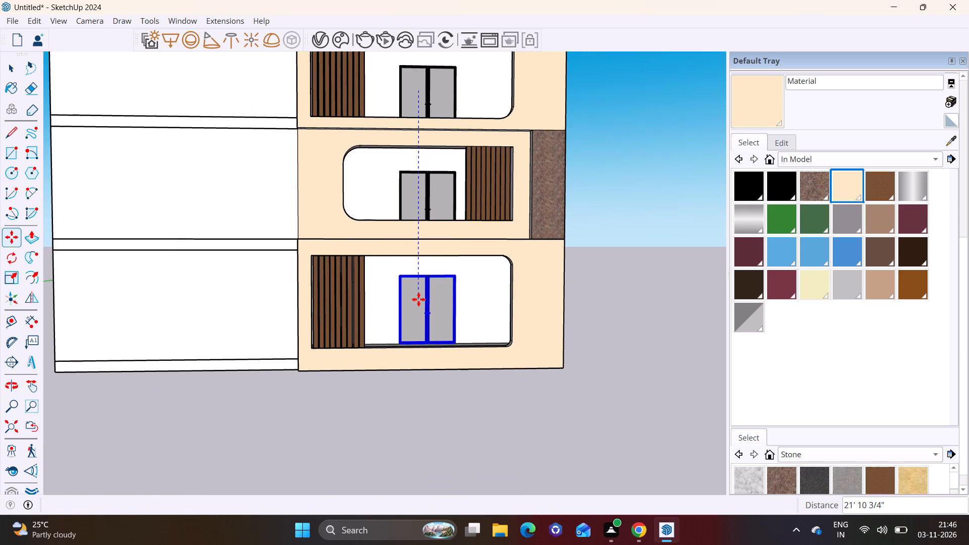
{"action": "key", "text": "space"}
{"action": "left_click", "coordinate": [623, 296]}
{"action": "scroll", "coordinate": [482, 281], "scroll_direction": "down", "scroll_amount": 5}
{"action": "middle_click_drag", "start_coordinate": [446, 276], "coordinate": [427, 286], "text": "shift"}
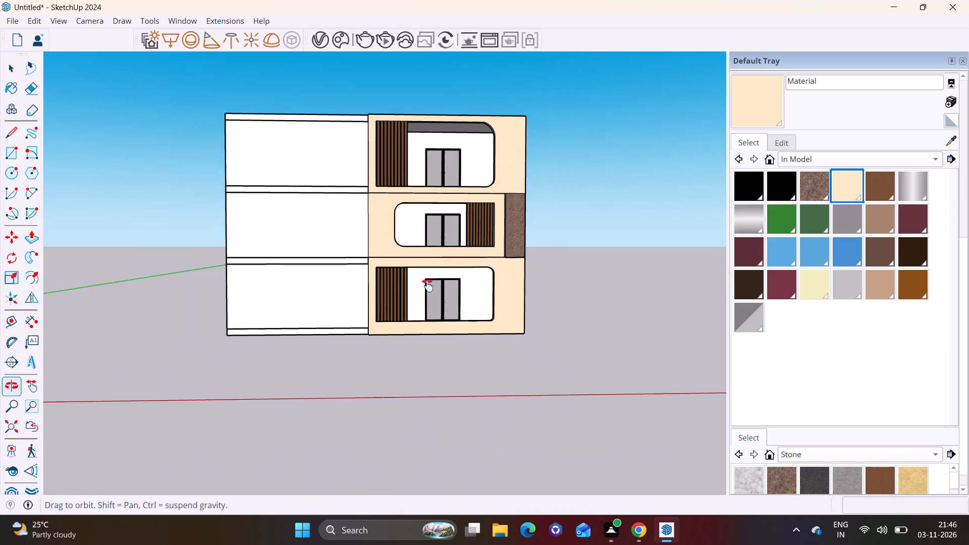
{"action": "middle_click_drag", "start_coordinate": [427, 286], "coordinate": [417, 328], "text": "shift"}
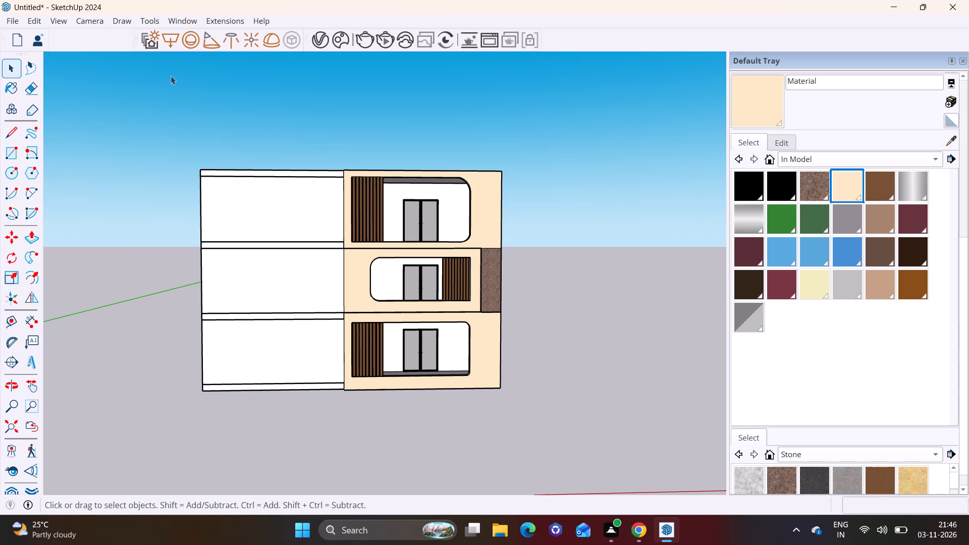
Open 3D Warehouse and search the models for doors.
{"action": "left_click", "coordinate": [189, 24]}
{"action": "left_click", "coordinate": [204, 119]}
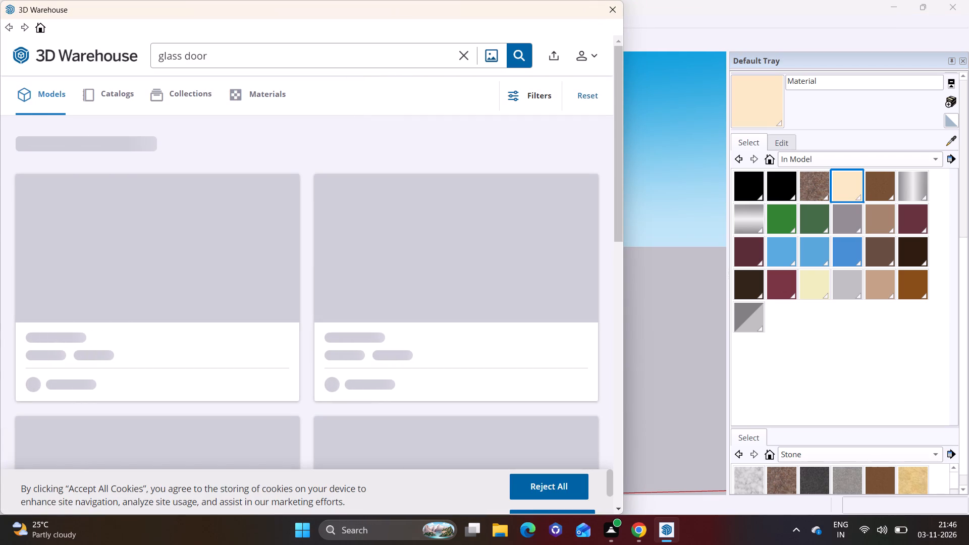
{"action": "left_click", "coordinate": [464, 49]}
{"action": "left_click", "coordinate": [365, 42]}
{"action": "type", "text": "do"}
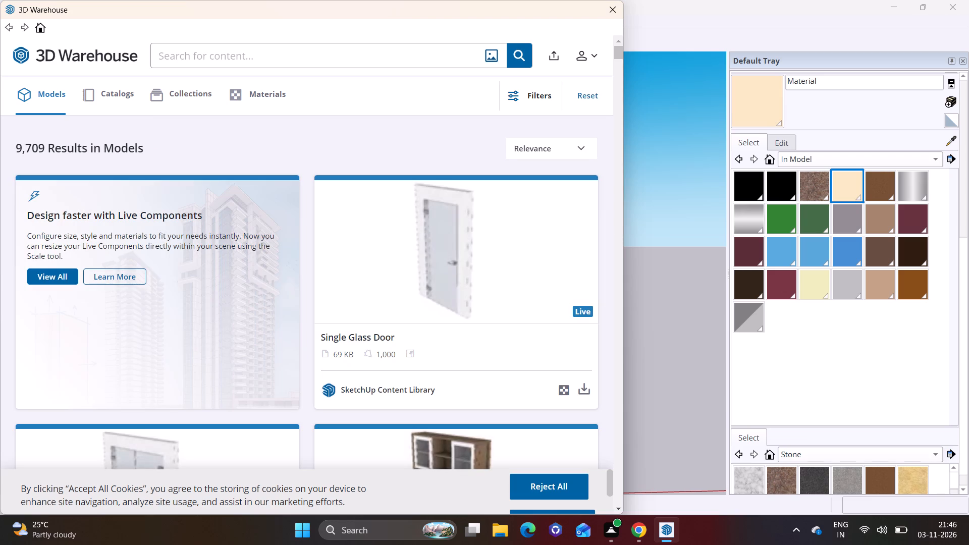
{"action": "left_click", "coordinate": [272, 51]}
{"action": "type", "text": "doors"}
{"action": "left_click", "coordinate": [522, 65]}
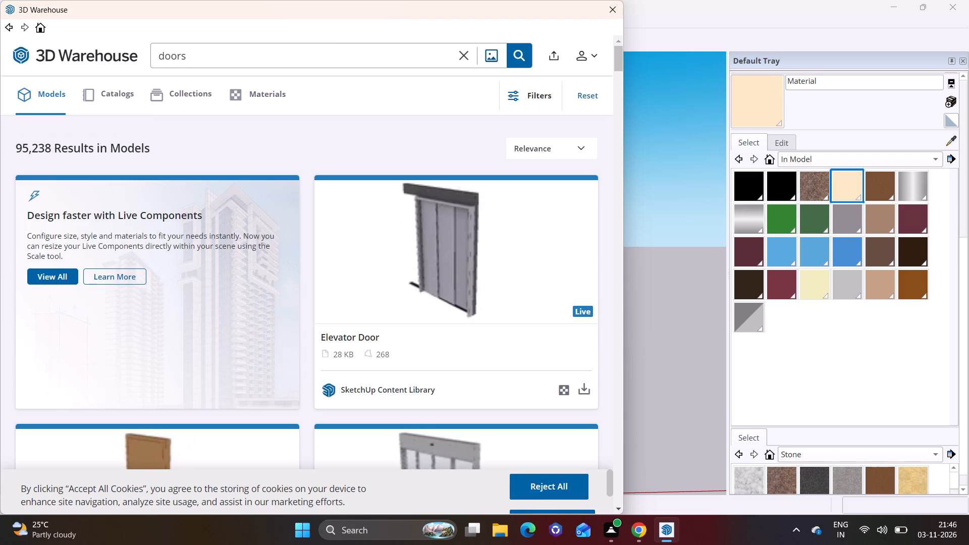
Load the 535 KB dark wooden door with horizontal strips into the model and place it on the roof.
{"action": "left_click", "coordinate": [616, 509]}
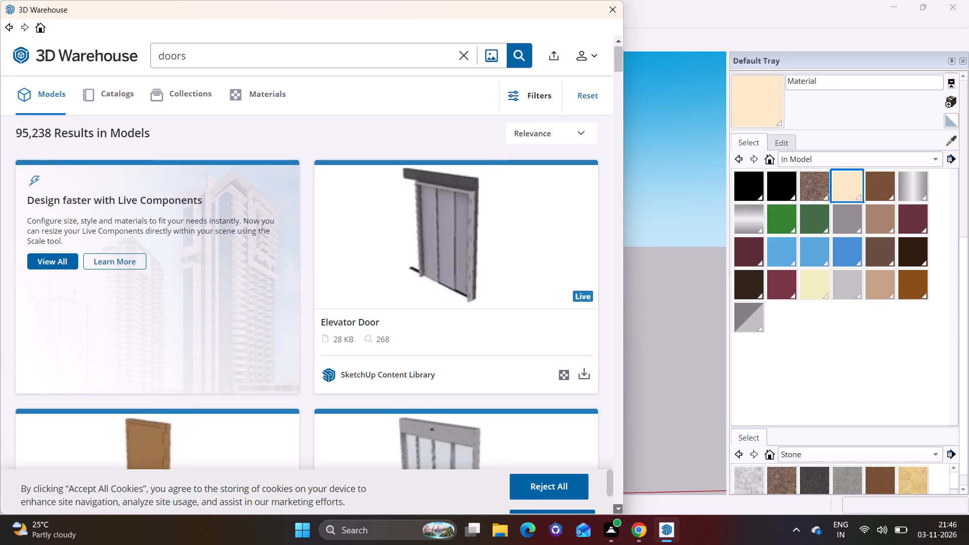
{"action": "left_click", "coordinate": [616, 509]}
{"action": "left_click", "coordinate": [616, 509]}
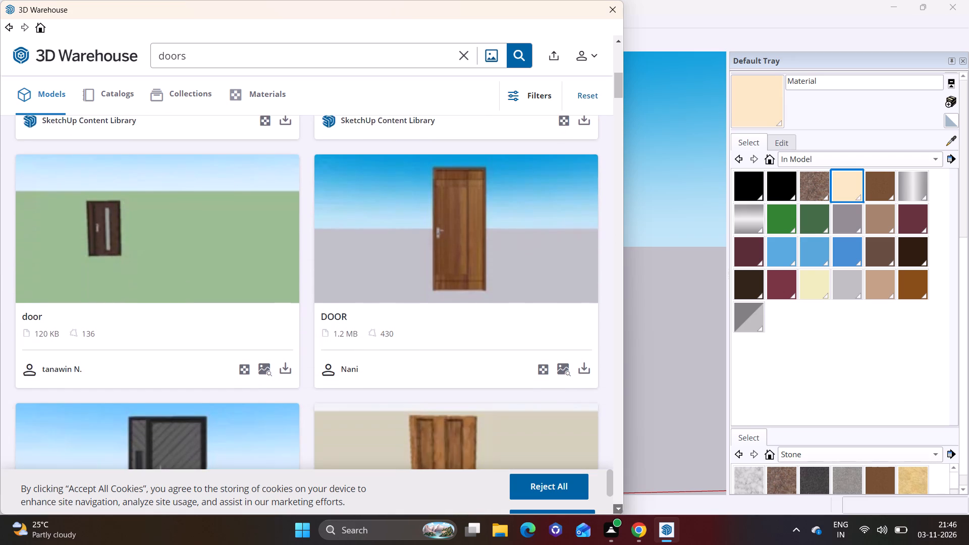
{"action": "left_click", "coordinate": [616, 509]}
{"action": "left_click", "coordinate": [616, 509]}
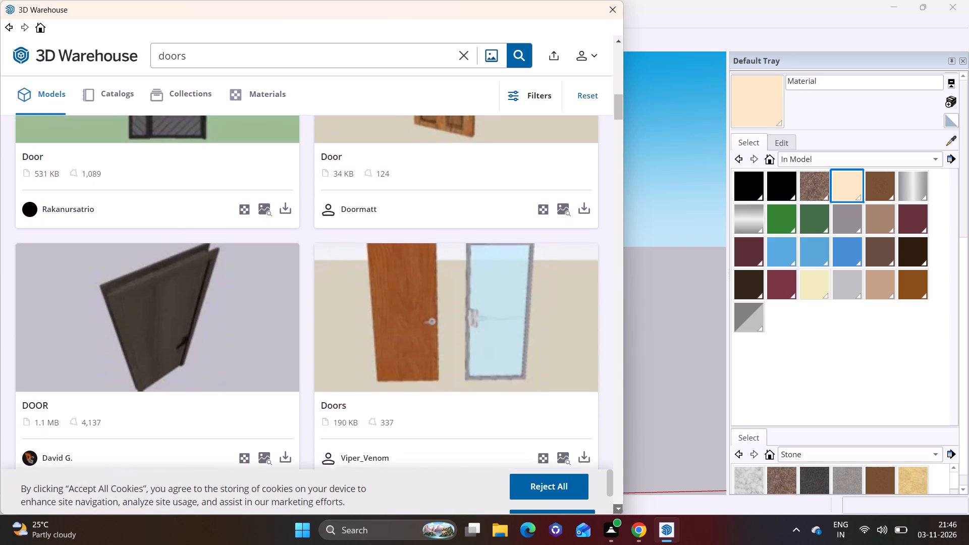
{"action": "left_click", "coordinate": [616, 509]}
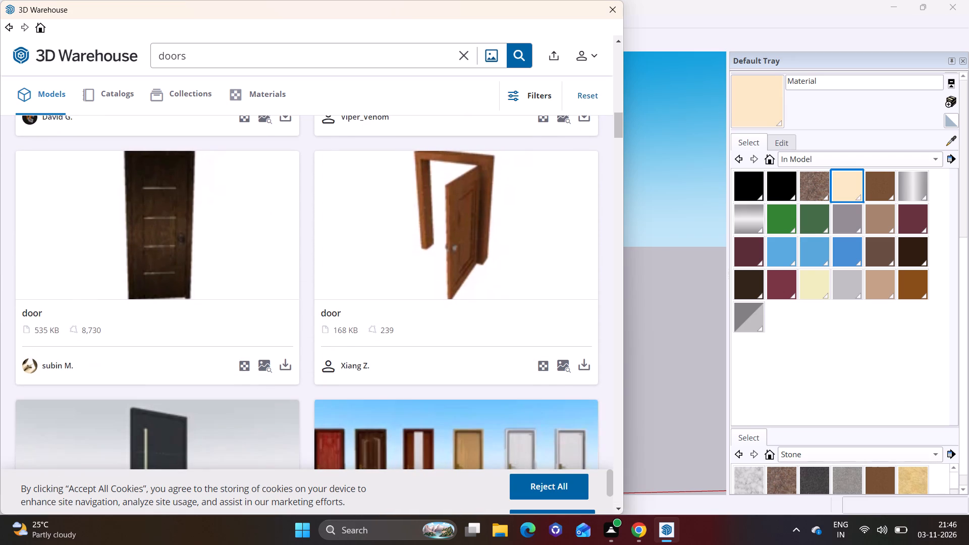
{"action": "left_click", "coordinate": [293, 359]}
{"action": "left_click", "coordinate": [266, 277]}
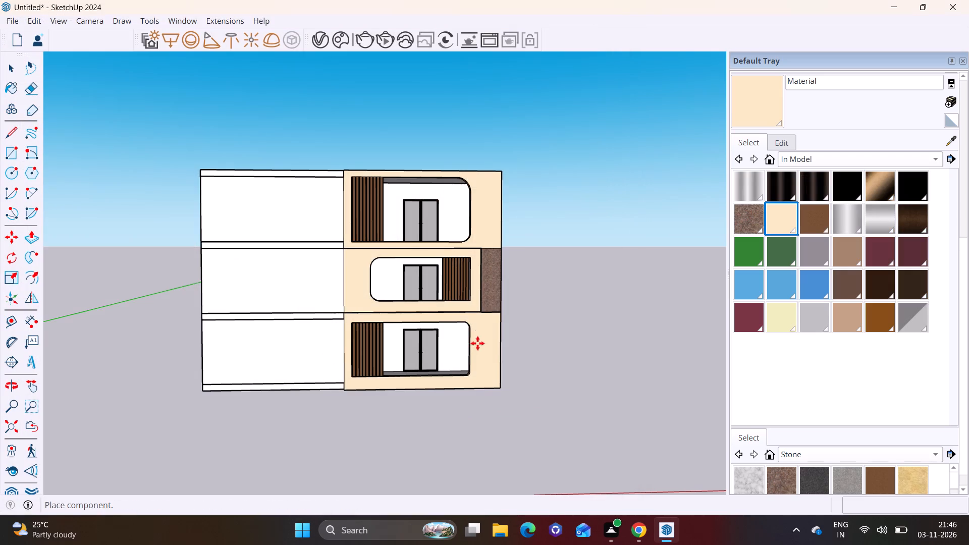
{"action": "scroll", "coordinate": [493, 351], "scroll_direction": "up", "scroll_amount": 3}
{"action": "middle_click_drag", "start_coordinate": [478, 351], "coordinate": [438, 355]}
{"action": "scroll", "coordinate": [268, 348], "scroll_direction": "down", "scroll_amount": 2}
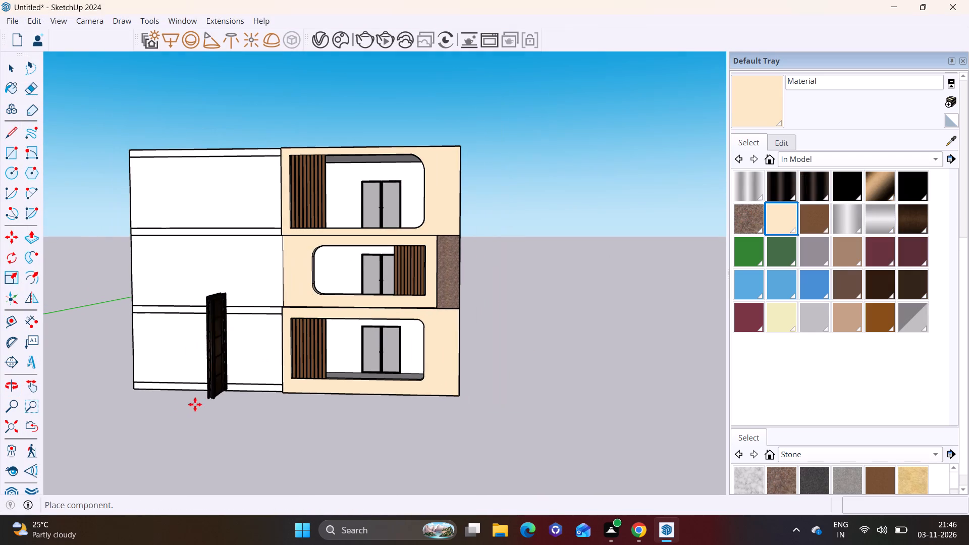
{"action": "scroll", "coordinate": [227, 367], "scroll_direction": "down", "scroll_amount": 4}
{"action": "middle_click_drag", "start_coordinate": [259, 189], "coordinate": [249, 298]}
{"action": "left_click", "coordinate": [232, 205]}
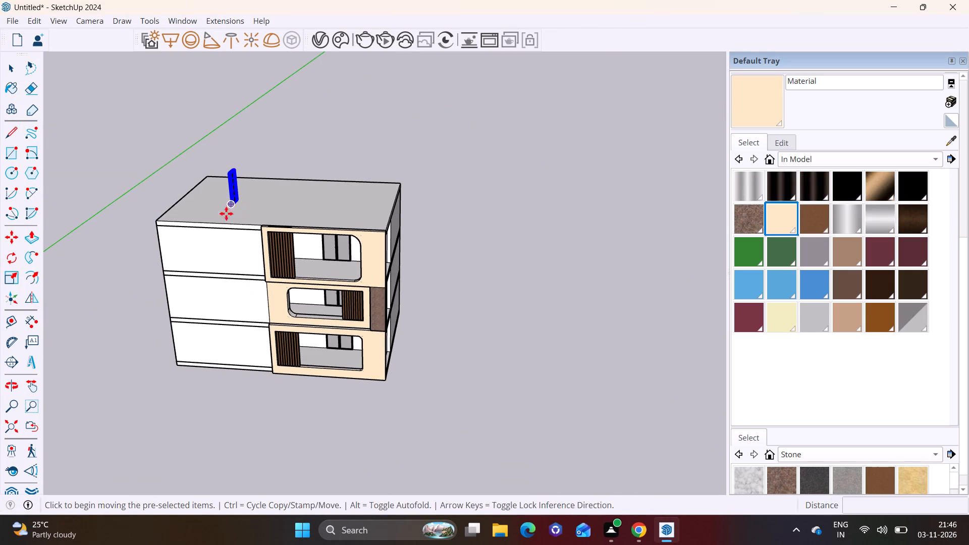
Rotate the wooden door 90° on the roof plane so it faces the front of the house.
{"action": "left_click", "coordinate": [17, 258]}
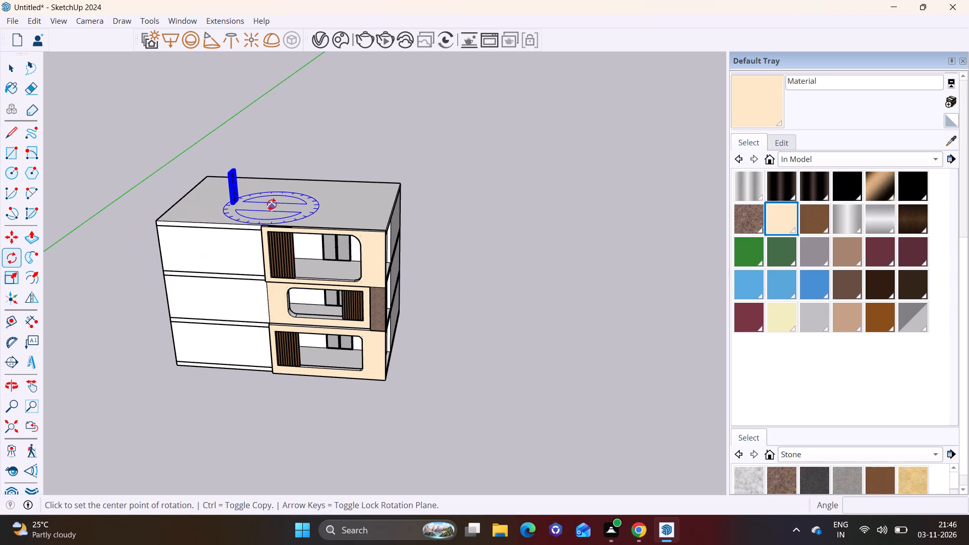
{"action": "left_click", "coordinate": [272, 204]}
{"action": "left_click", "coordinate": [328, 206]}
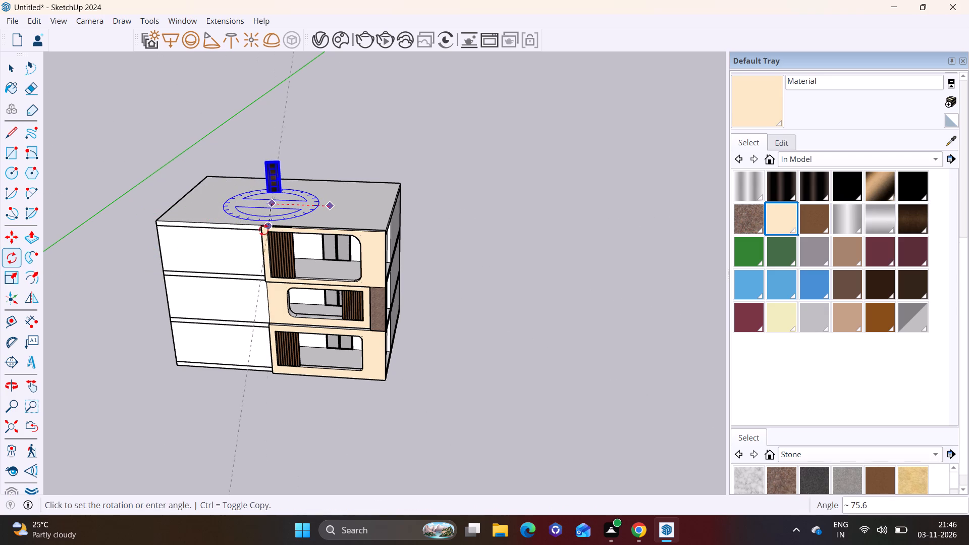
{"action": "left_click", "coordinate": [246, 235]}
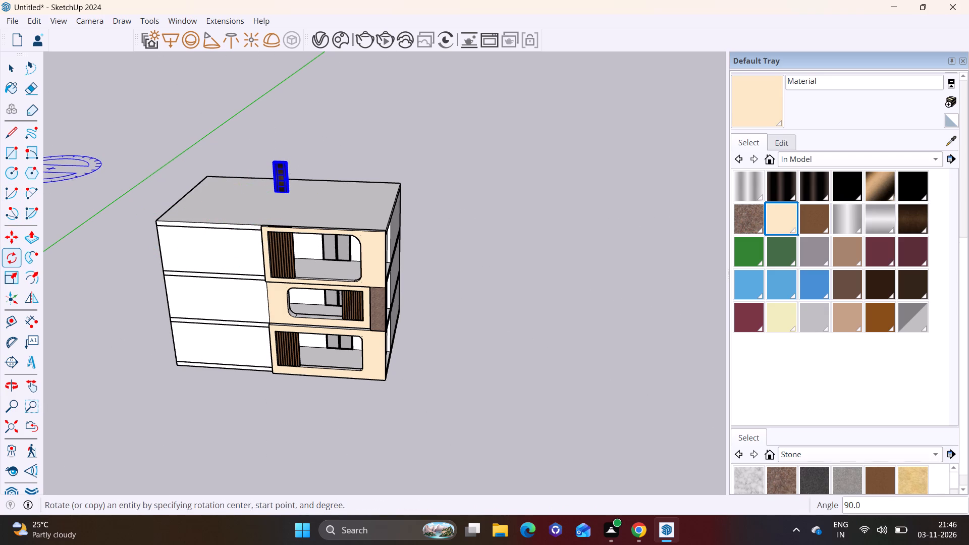
Move the wooden door about 39' 10 5/16" from the roof to the ground storey's back wall, beside the glass door.
{"action": "left_click", "coordinate": [14, 241]}
{"action": "left_click", "coordinate": [289, 186]}
{"action": "middle_click_drag", "start_coordinate": [366, 309], "coordinate": [343, 272]}
{"action": "middle_click_drag", "start_coordinate": [359, 312], "coordinate": [277, 293]}
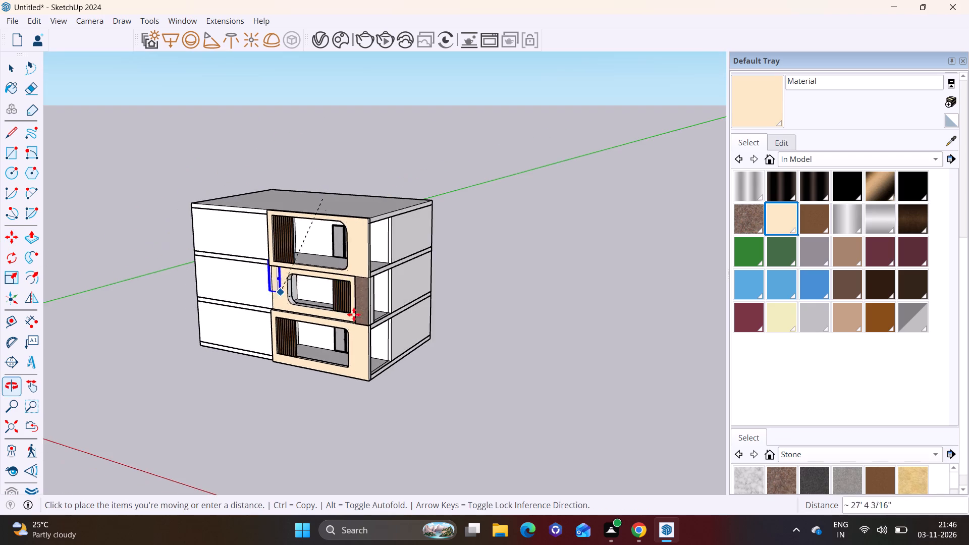
{"action": "scroll", "coordinate": [426, 334], "scroll_direction": "up", "scroll_amount": 10}
{"action": "scroll", "coordinate": [360, 353], "scroll_direction": "down", "scroll_amount": 4}
{"action": "middle_click_drag", "start_coordinate": [366, 361], "coordinate": [323, 319]}
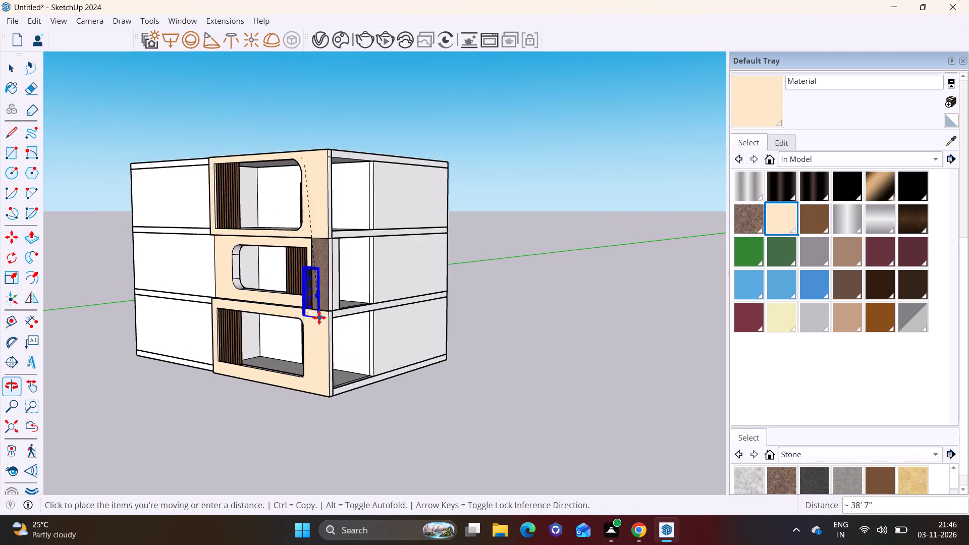
{"action": "scroll", "coordinate": [328, 328], "scroll_direction": "up", "scroll_amount": 7}
{"action": "left_click", "coordinate": [354, 404]}
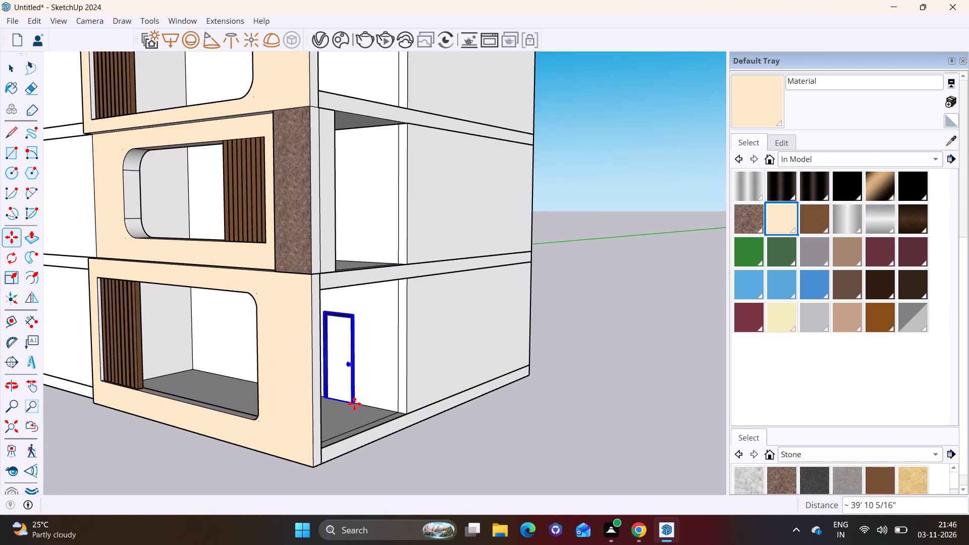
{"action": "key", "text": "space"}
{"action": "left_click", "coordinate": [467, 419]}
Pull the wooden door out of the ground-storey back wall into the room, ending with a move of about 6 1/2", and deselect it.
{"action": "scroll", "coordinate": [373, 346], "scroll_direction": "up", "scroll_amount": 1}
{"action": "middle_click_drag", "start_coordinate": [373, 346], "coordinate": [305, 369]}
{"action": "scroll", "coordinate": [327, 372], "scroll_direction": "up", "scroll_amount": 4}
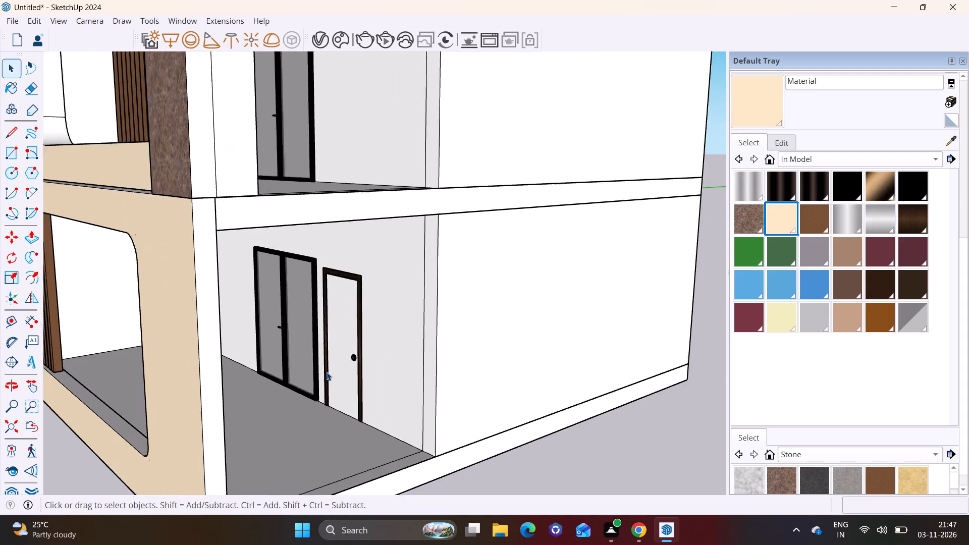
{"action": "scroll", "coordinate": [327, 372], "scroll_direction": "up", "scroll_amount": 1}
{"action": "middle_click_drag", "start_coordinate": [339, 375], "coordinate": [360, 313], "text": "shift"}
{"action": "scroll", "coordinate": [364, 318], "scroll_direction": "up", "scroll_amount": 1}
{"action": "middle_click_drag", "start_coordinate": [364, 318], "coordinate": [402, 330]}
{"action": "key", "text": "m"}
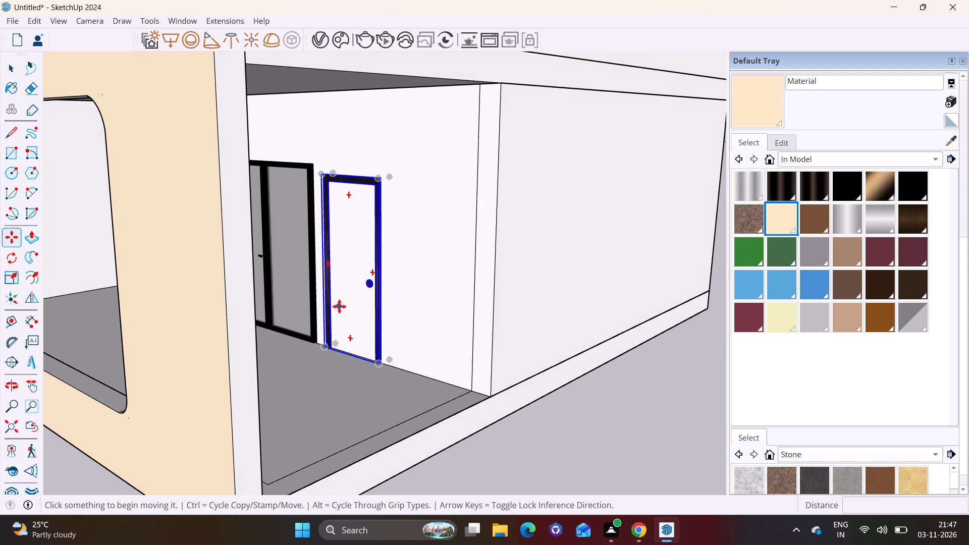
{"action": "left_click", "coordinate": [341, 307]}
{"action": "left_click", "coordinate": [355, 313]}
{"action": "left_click", "coordinate": [364, 334]}
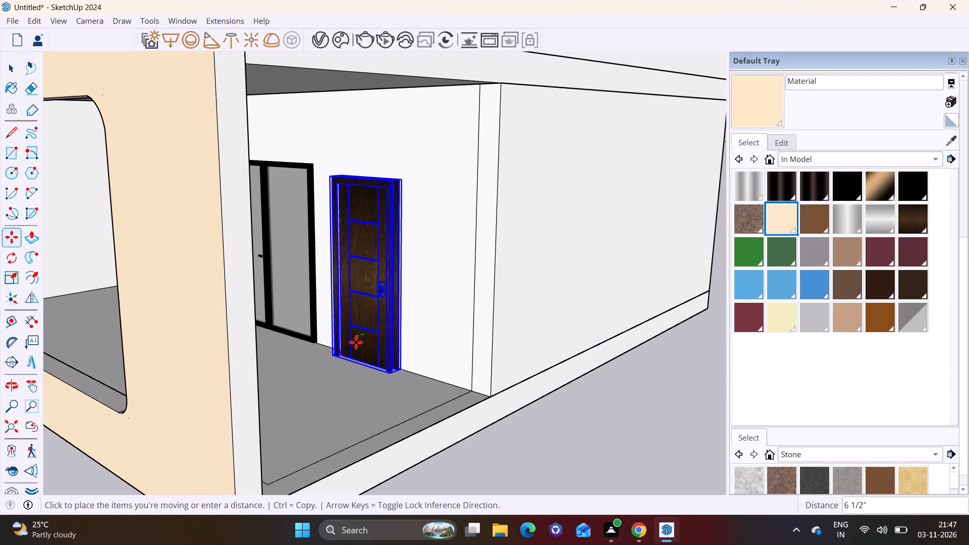
{"action": "left_click", "coordinate": [359, 342]}
{"action": "key", "text": "space"}
{"action": "left_click", "coordinate": [557, 419]}
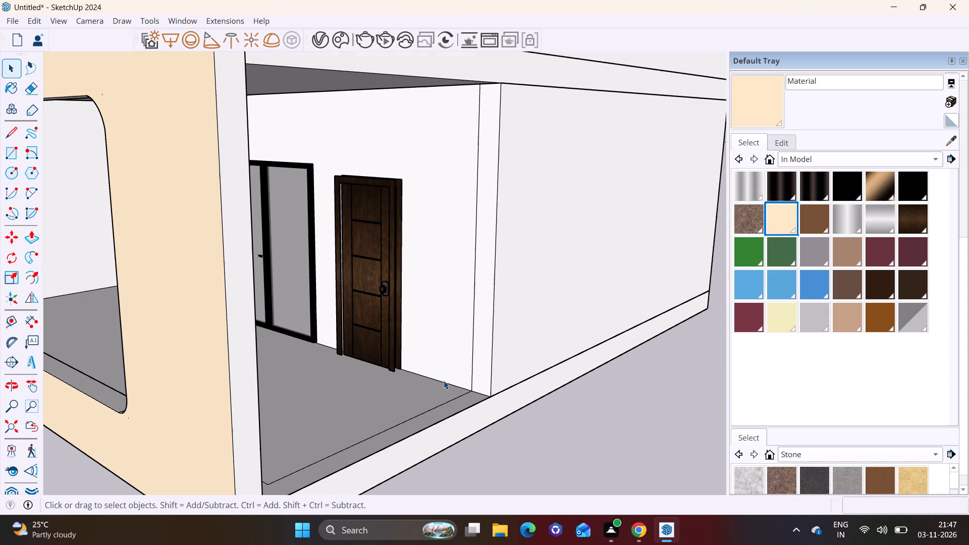
{"action": "scroll", "coordinate": [444, 380], "scroll_direction": "down", "scroll_amount": 6}
{"action": "middle_click_drag", "start_coordinate": [454, 363], "coordinate": [673, 339]}
{"action": "middle_click", "coordinate": [456, 300]}
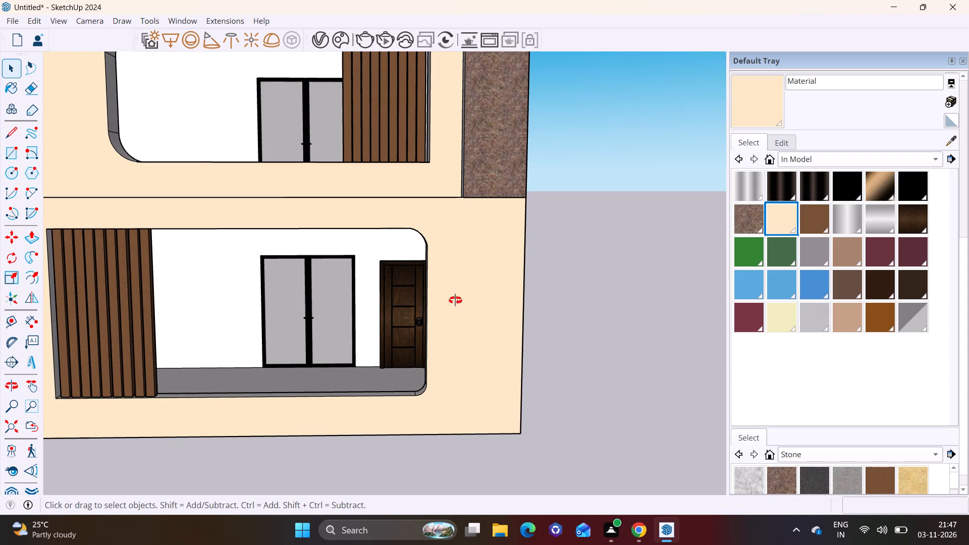
Copy the dark wooden door straight up about 11' 1 7/16" from the ground storey to the middle storey's back wall.
{"action": "scroll", "coordinate": [450, 300], "scroll_direction": "down", "scroll_amount": 3}
{"action": "middle_click_drag", "start_coordinate": [434, 303], "coordinate": [443, 348]}
{"action": "middle_click_drag", "start_coordinate": [443, 346], "coordinate": [454, 336]}
{"action": "scroll", "coordinate": [413, 328], "scroll_direction": "up", "scroll_amount": 2}
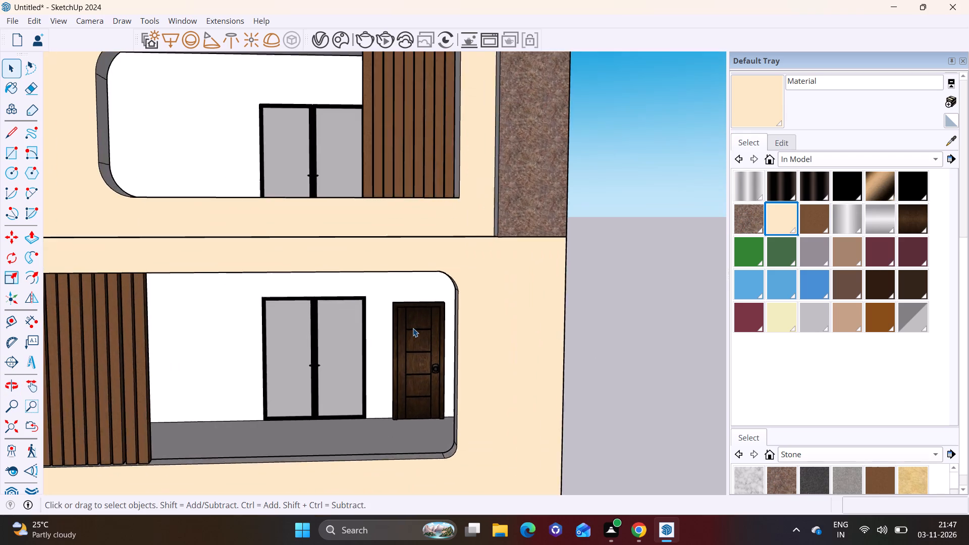
{"action": "scroll", "coordinate": [413, 328], "scroll_direction": "up", "scroll_amount": 3}
{"action": "middle_click_drag", "start_coordinate": [416, 329], "coordinate": [467, 323], "text": "shift"}
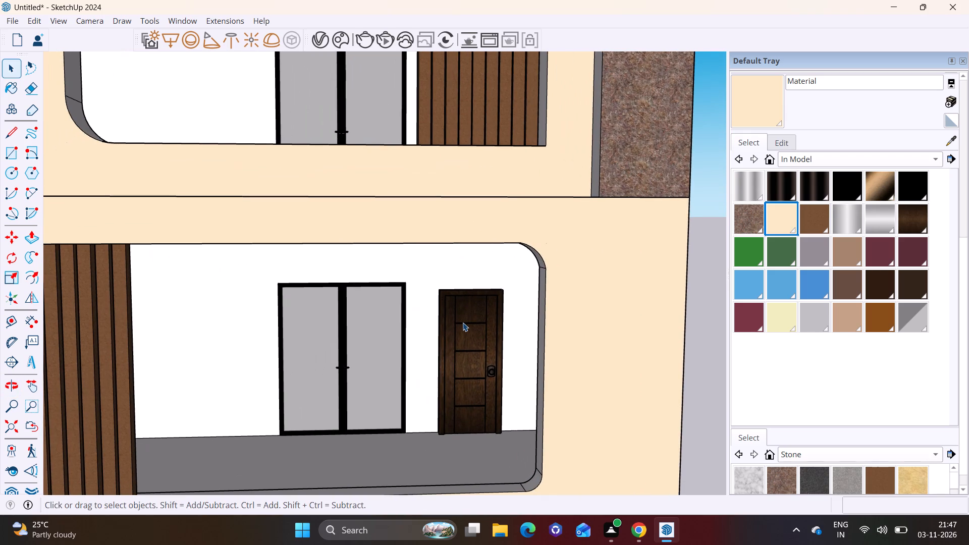
{"action": "scroll", "coordinate": [463, 322], "scroll_direction": "down", "scroll_amount": 3}
{"action": "left_click", "coordinate": [457, 337]}
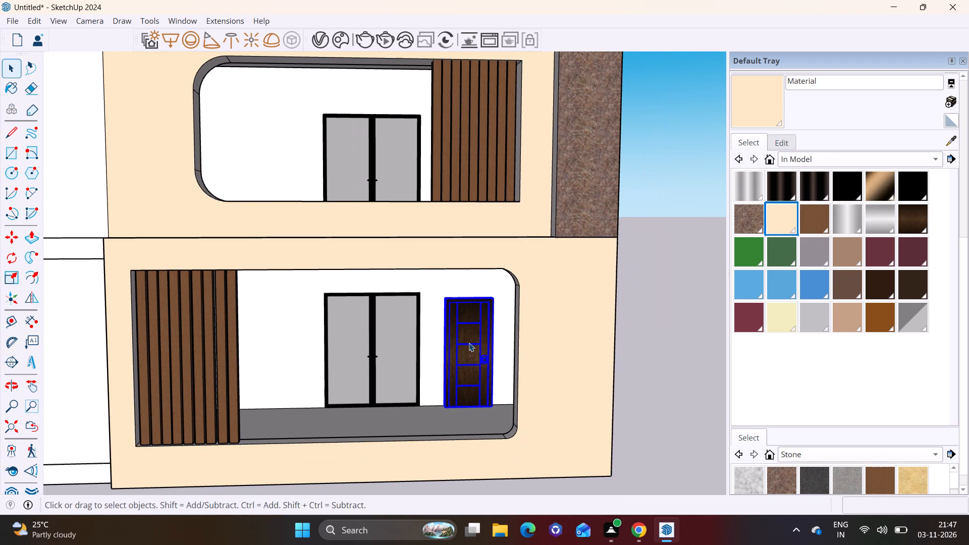
{"action": "middle_click_drag", "start_coordinate": [469, 343], "coordinate": [454, 342]}
{"action": "middle_click", "coordinate": [467, 332]}
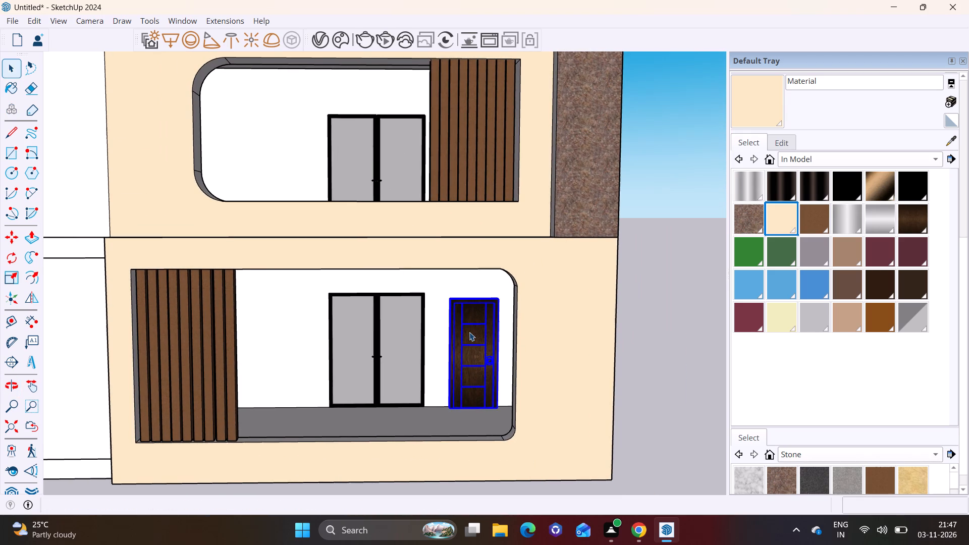
{"action": "left_click", "coordinate": [470, 335]}
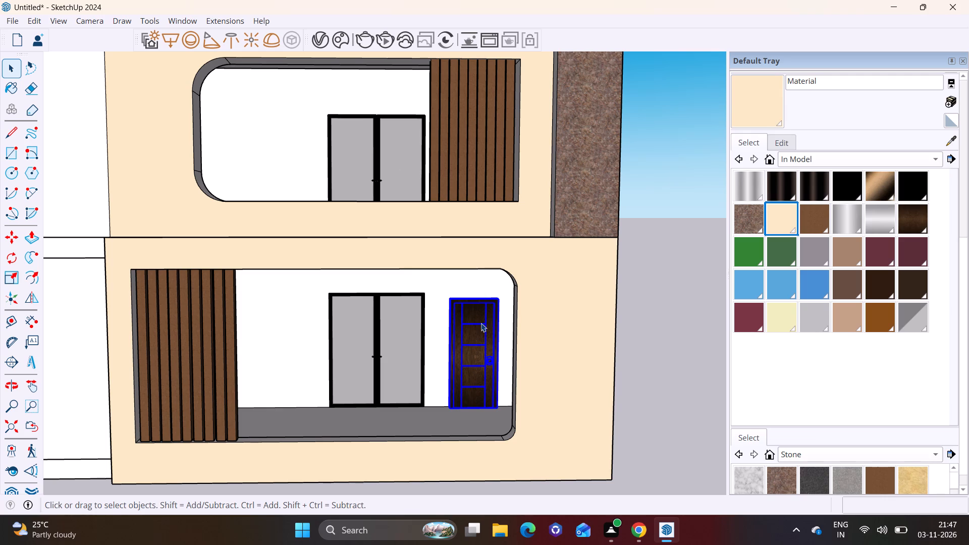
{"action": "key", "text": "m"}
{"action": "left_click", "coordinate": [480, 325]}
{"action": "middle_click_drag", "start_coordinate": [503, 232], "coordinate": [237, 297]}
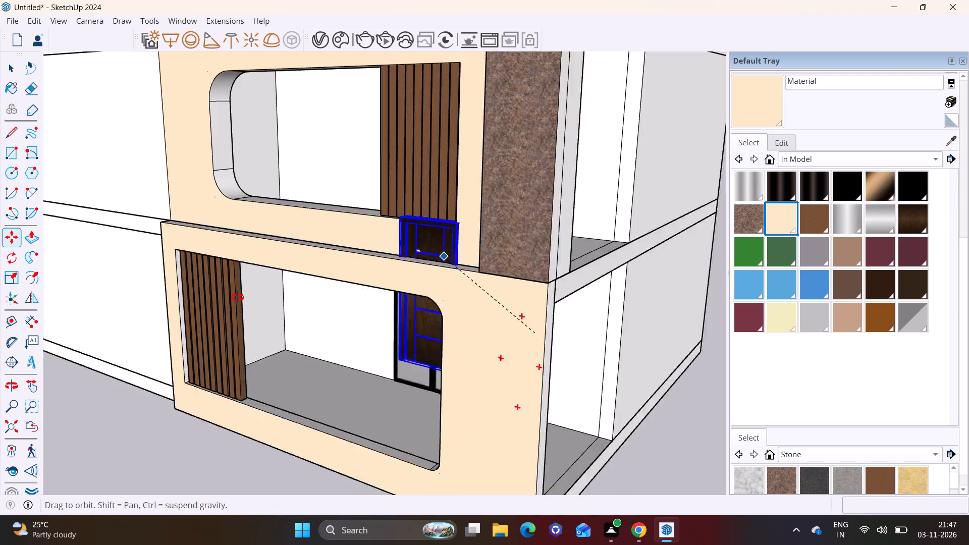
{"action": "middle_click_drag", "start_coordinate": [237, 297], "coordinate": [211, 299]}
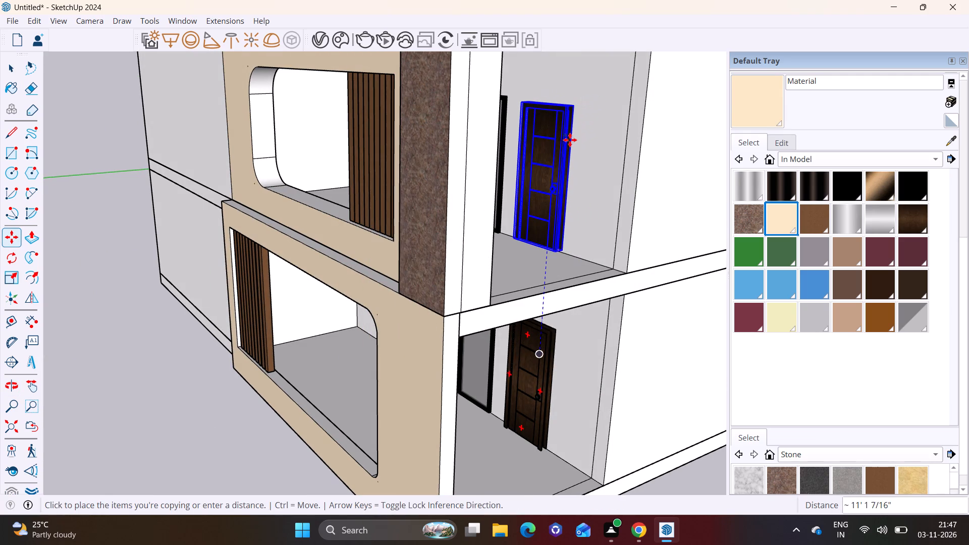
{"action": "left_click", "coordinate": [568, 141]}
Copy the middle storey's dark wooden door straight up about 10' 11 7/8" to the top storey and deselect it.
{"action": "left_click", "coordinate": [559, 141]}
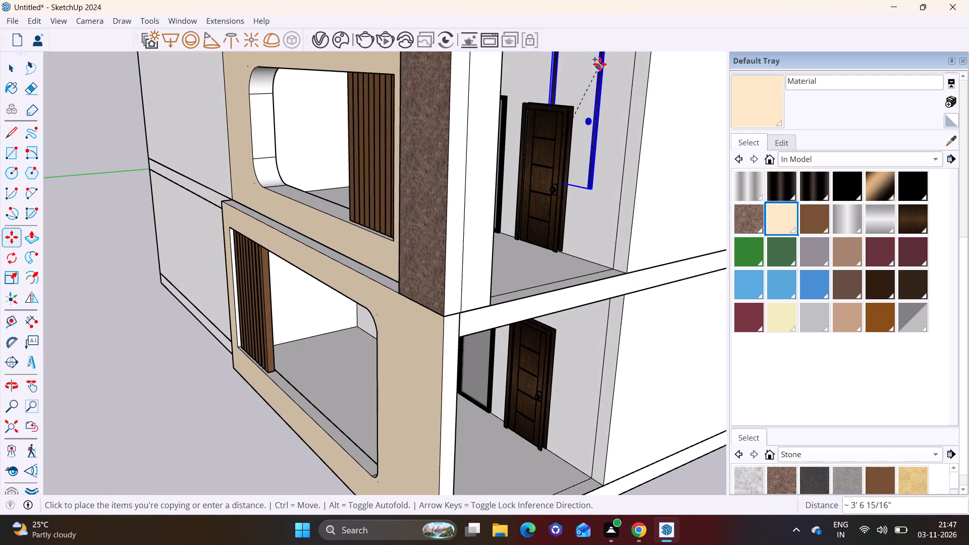
{"action": "middle_click_drag", "start_coordinate": [600, 64], "coordinate": [486, 352], "text": "shift"}
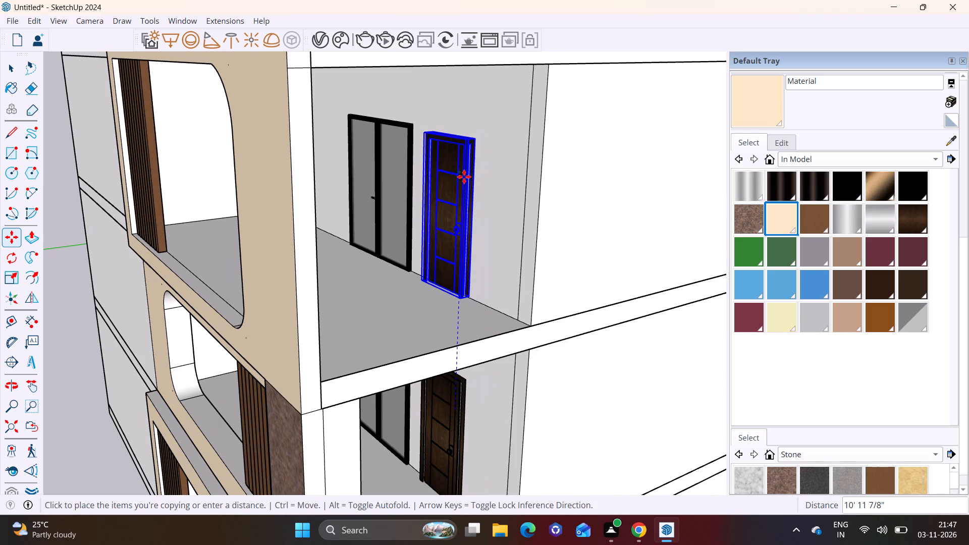
{"action": "left_click", "coordinate": [463, 178]}
{"action": "key", "text": "space"}
{"action": "scroll", "coordinate": [405, 323], "scroll_direction": "down", "scroll_amount": 6}
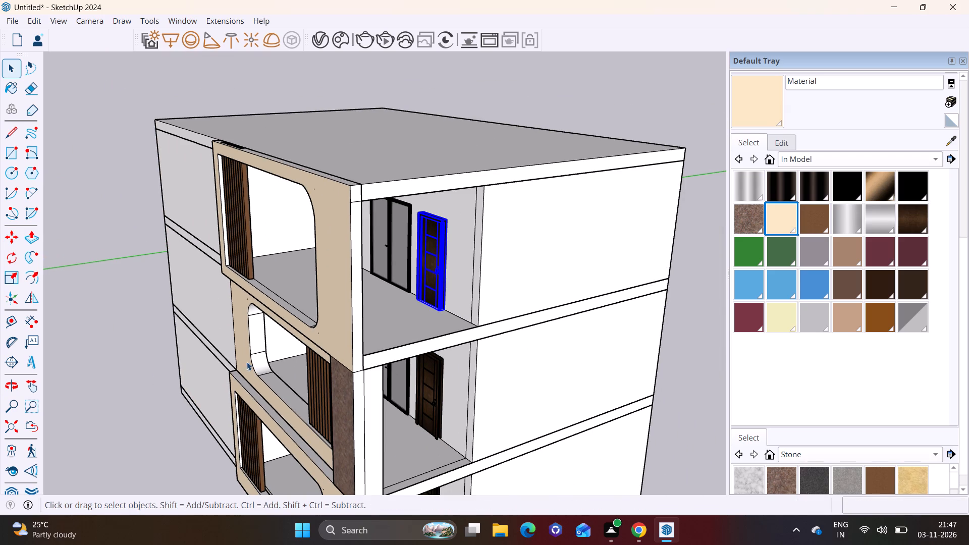
{"action": "left_click", "coordinate": [150, 357]}
Load the 1.2 MB brown wooden DOOR from 3D Warehouse into the model and place it inside the middle storey's rounded opening.
{"action": "middle_click_drag", "start_coordinate": [407, 376], "coordinate": [691, 324]}
{"action": "scroll", "coordinate": [507, 328], "scroll_direction": "down", "scroll_amount": 5}
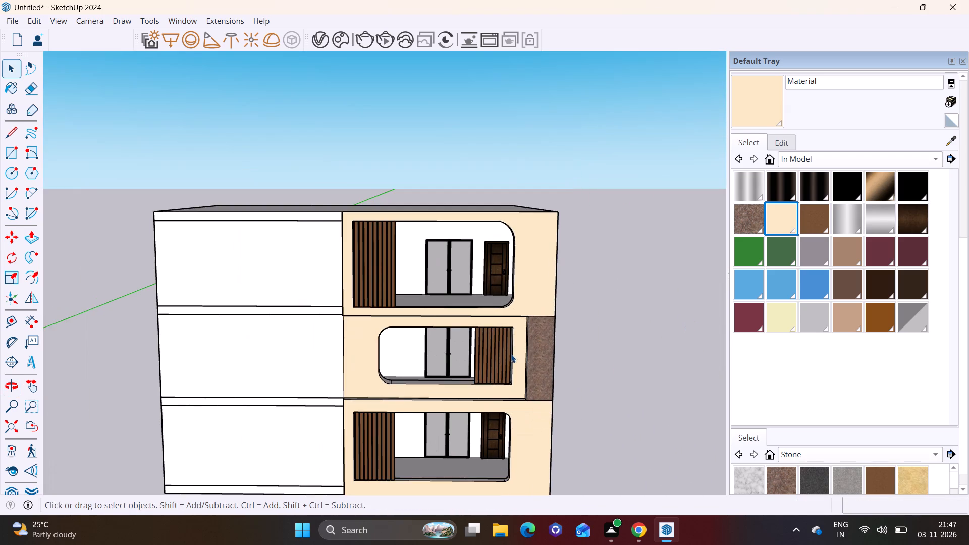
{"action": "middle_click_drag", "start_coordinate": [511, 354], "coordinate": [512, 343]}
{"action": "left_click", "coordinate": [182, 24]}
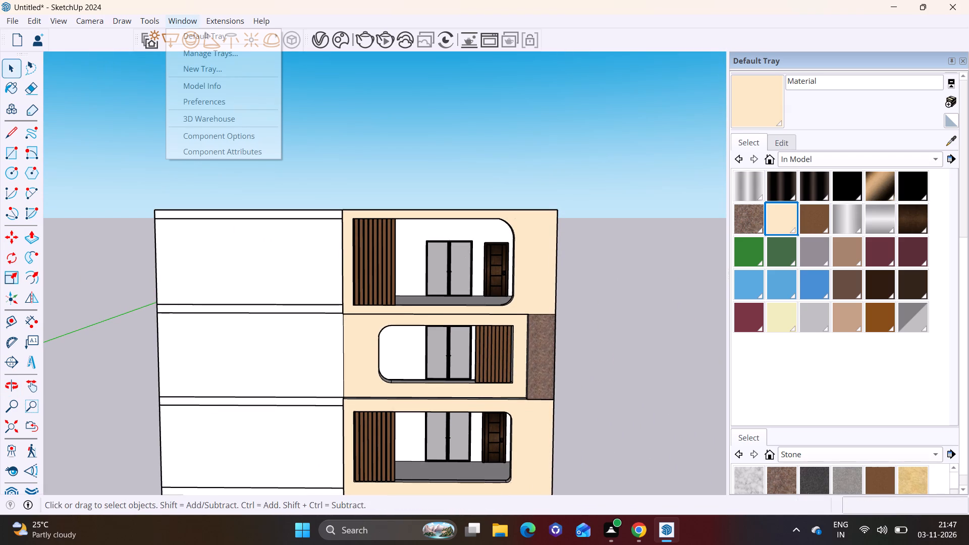
{"action": "left_click", "coordinate": [197, 115]}
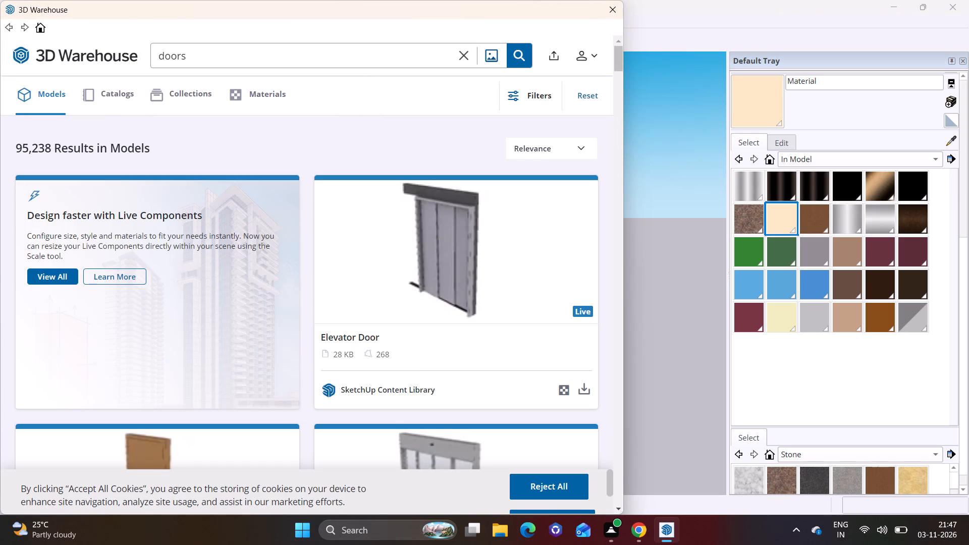
{"action": "scroll", "coordinate": [297, 300], "scroll_direction": "down", "scroll_amount": 9}
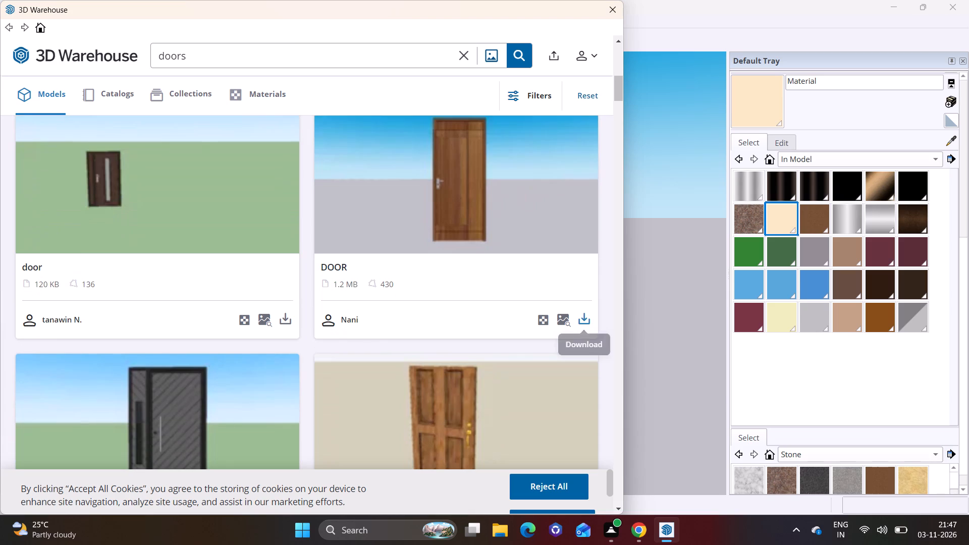
{"action": "left_click", "coordinate": [587, 323]}
{"action": "left_click", "coordinate": [275, 271]}
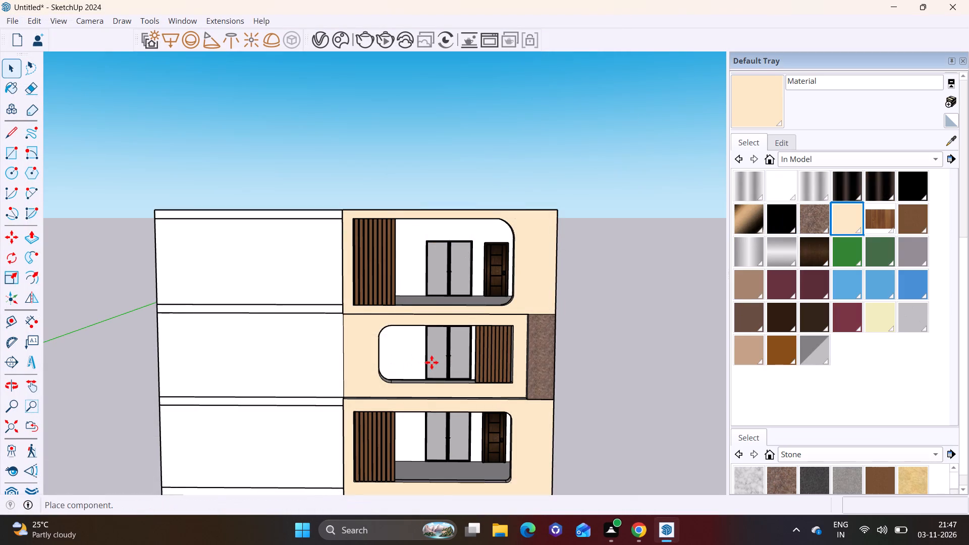
{"action": "middle_click_drag", "start_coordinate": [432, 362], "coordinate": [285, 368]}
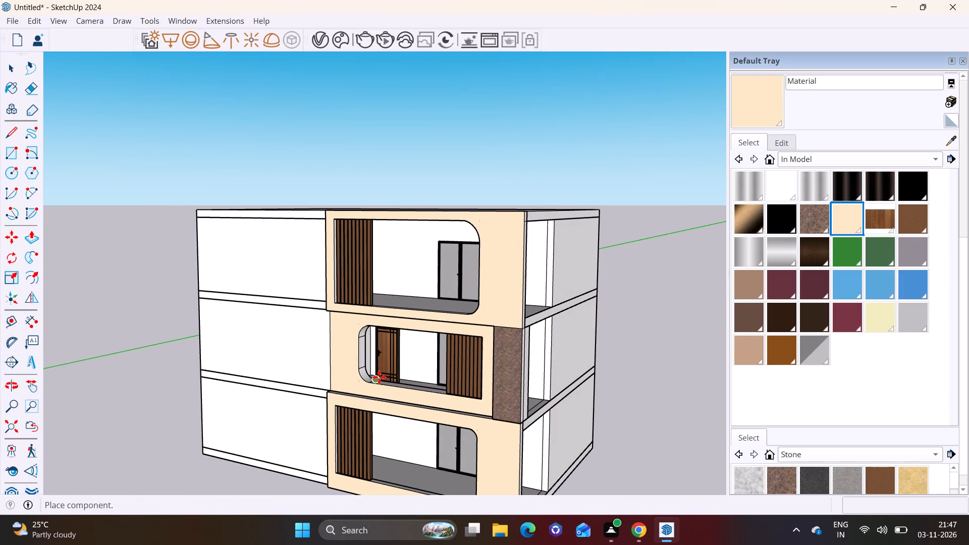
{"action": "left_click", "coordinate": [379, 377]}
Move the brown wooden door back from the opening to stand against the middle storey's back wall, ending with a move of about 6' 4 9/16".
{"action": "scroll", "coordinate": [397, 374], "scroll_direction": "up", "scroll_amount": 7}
{"action": "middle_click_drag", "start_coordinate": [395, 374], "coordinate": [339, 396]}
{"action": "scroll", "coordinate": [416, 388], "scroll_direction": "up", "scroll_amount": 4}
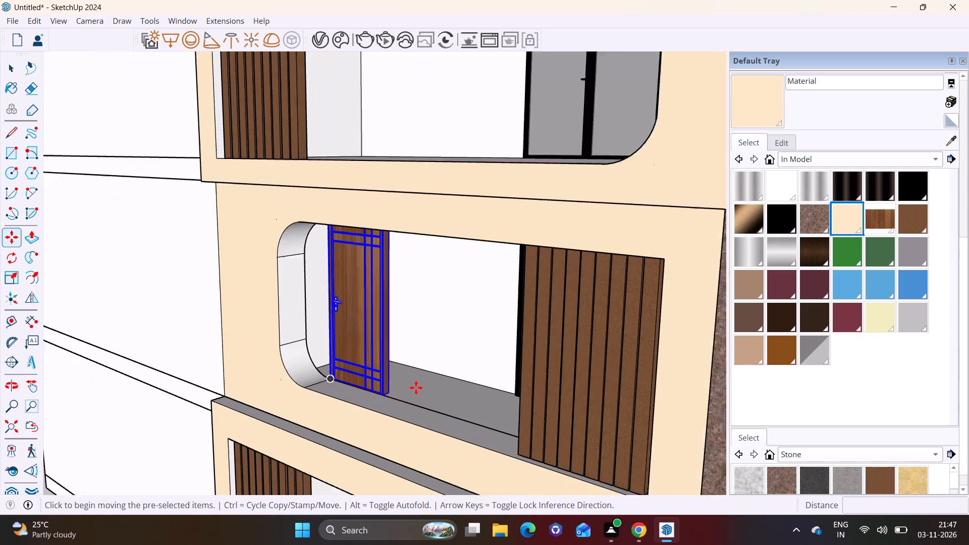
{"action": "left_click_drag", "start_coordinate": [375, 387], "coordinate": [386, 387]}
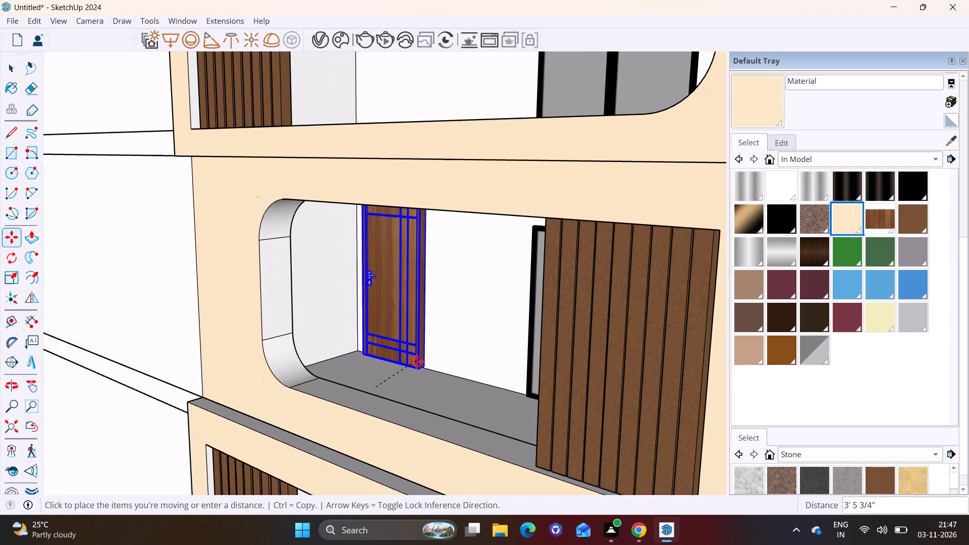
{"action": "left_click", "coordinate": [411, 364]}
{"action": "middle_click_drag", "start_coordinate": [414, 364], "coordinate": [184, 350]}
{"action": "left_click", "coordinate": [463, 393]}
{"action": "left_click", "coordinate": [558, 402]}
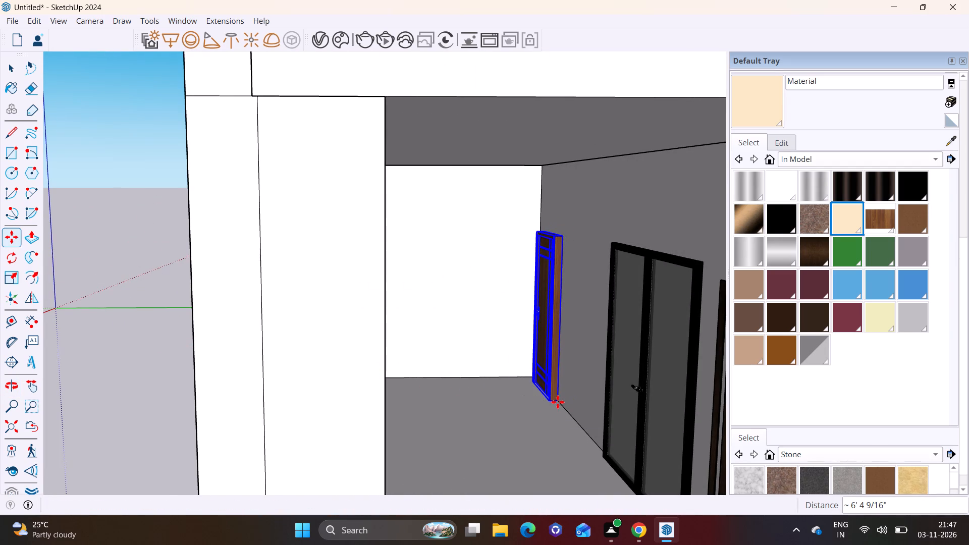
Move the brown wooden door 2' along the middle storey's back wall towards the glass door.
{"action": "scroll", "coordinate": [462, 399], "scroll_direction": "down", "scroll_amount": 1}
{"action": "middle_click_drag", "start_coordinate": [542, 410], "coordinate": [643, 412]}
{"action": "scroll", "coordinate": [521, 400], "scroll_direction": "down", "scroll_amount": 3}
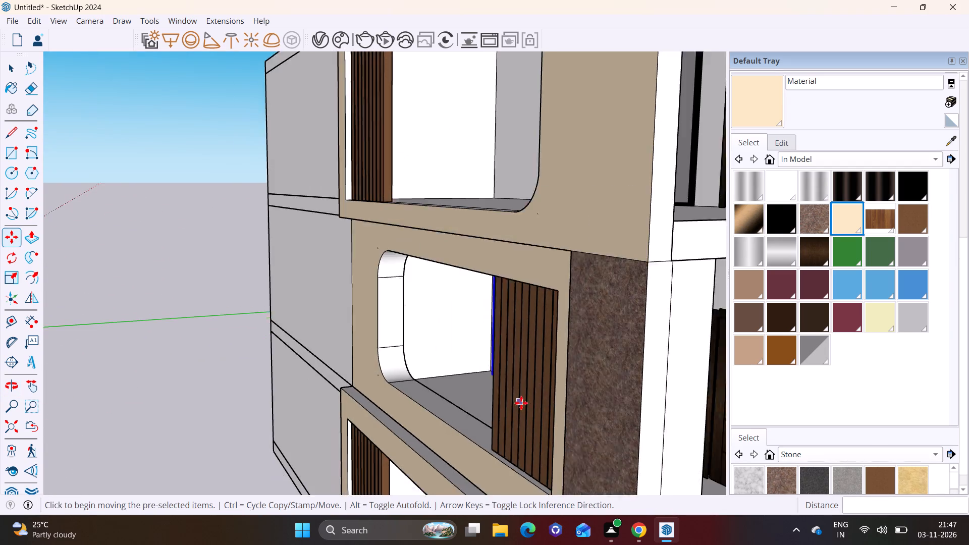
{"action": "scroll", "coordinate": [521, 403], "scroll_direction": "down", "scroll_amount": 1}
{"action": "middle_click_drag", "start_coordinate": [617, 433], "coordinate": [833, 416]}
{"action": "scroll", "coordinate": [493, 389], "scroll_direction": "down", "scroll_amount": 3}
{"action": "middle_click_drag", "start_coordinate": [499, 400], "coordinate": [523, 396]}
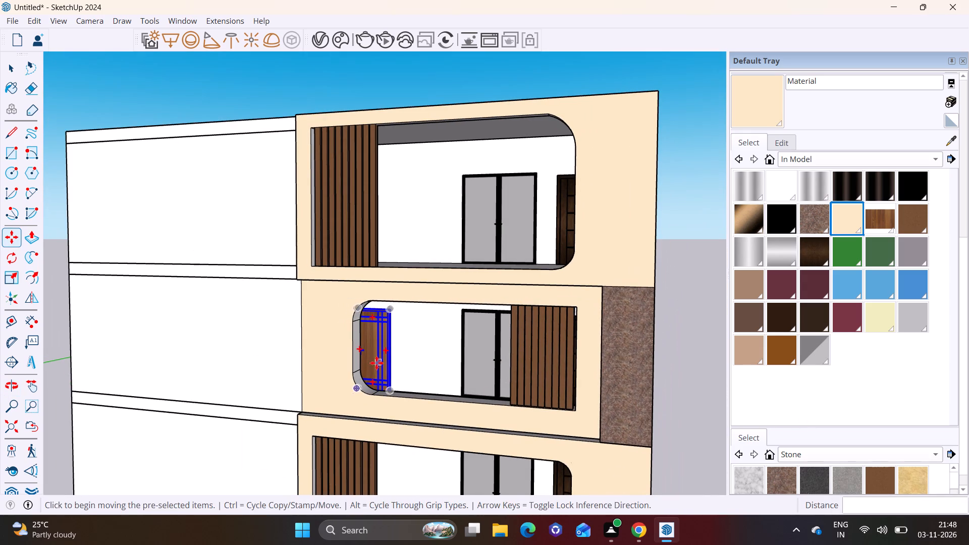
{"action": "left_click", "coordinate": [381, 360]}
{"action": "double_click", "coordinate": [405, 361]}
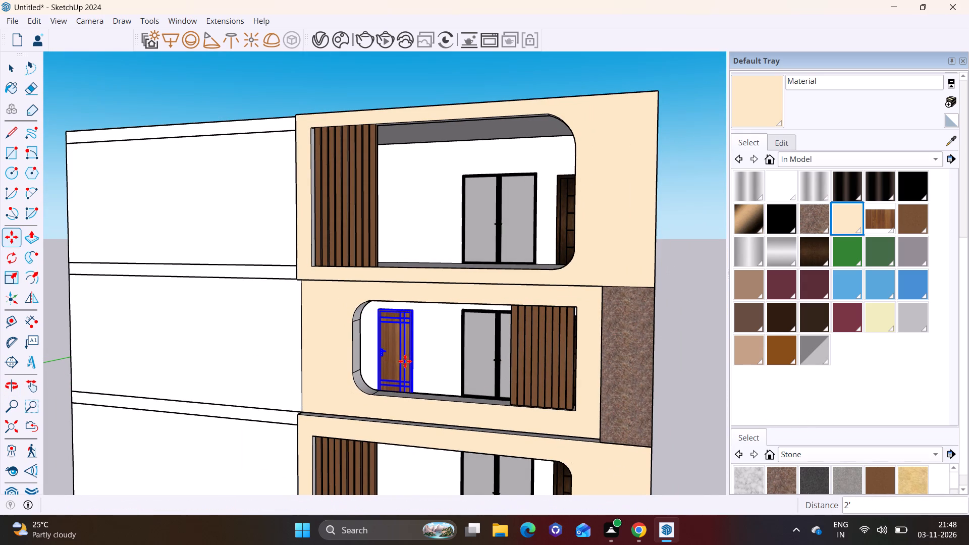
Copy the brown wooden door straight up about 10' 11 3/8" from the middle storey to the top storey.
{"action": "left_click", "coordinate": [393, 340]}
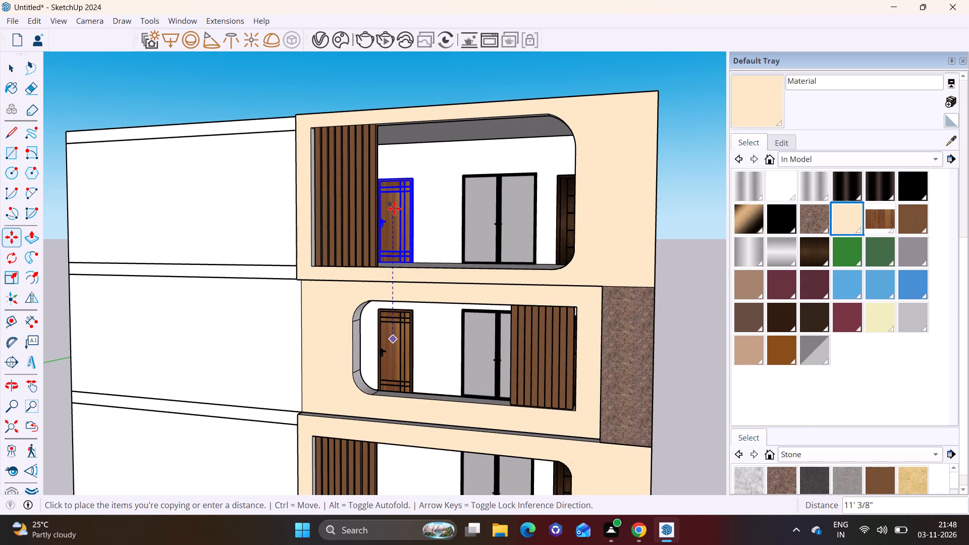
{"action": "left_click", "coordinate": [392, 210]}
{"action": "left_click", "coordinate": [392, 210]}
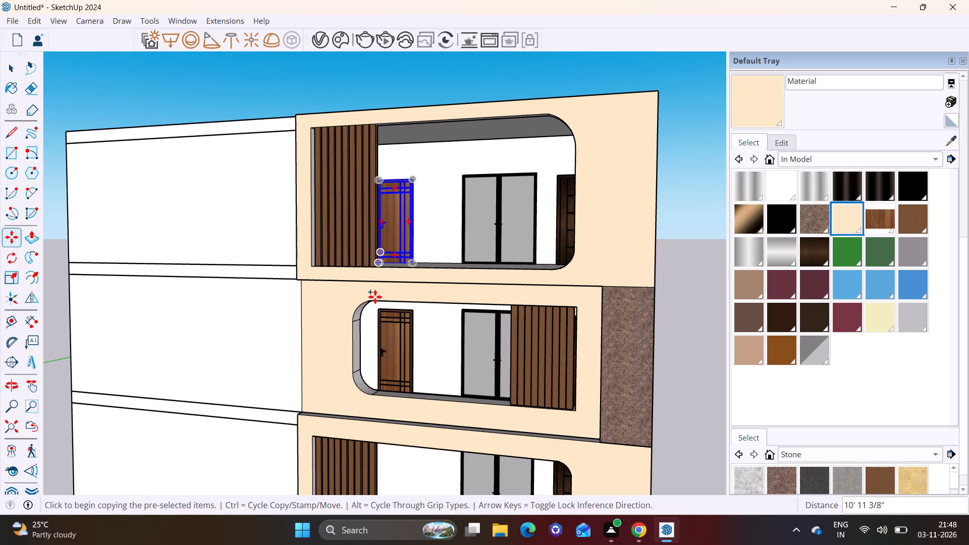
Copy the top storey's brown wooden door straight down about 21' 6" to the ground storey's back wall.
{"action": "left_click", "coordinate": [400, 254]}
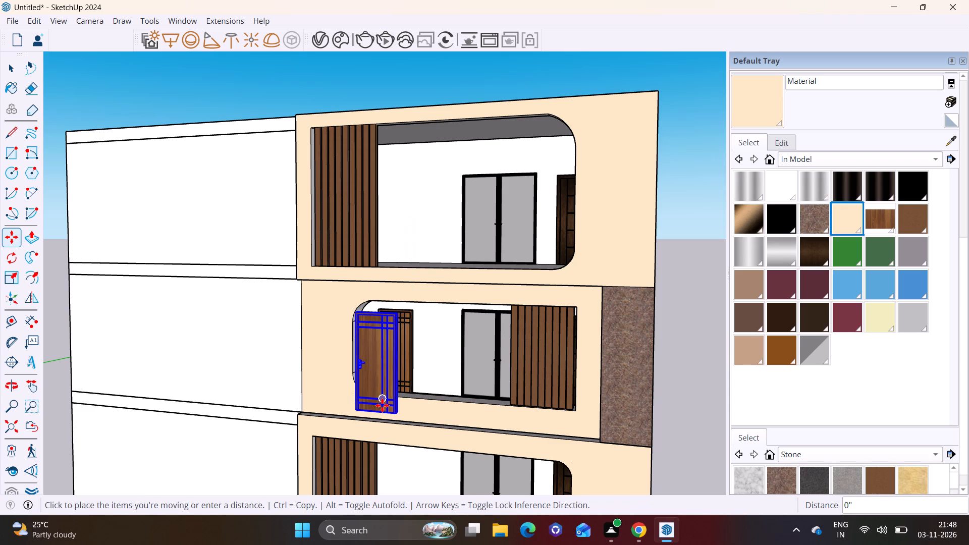
{"action": "middle_click_drag", "start_coordinate": [397, 410], "coordinate": [427, 306], "text": "shift"}
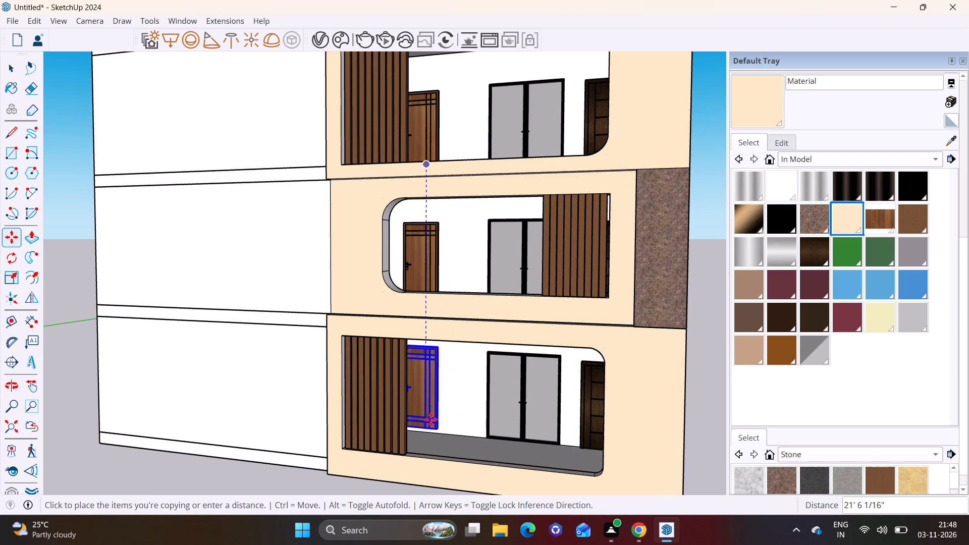
{"action": "left_click", "coordinate": [429, 421]}
{"action": "key", "text": "space"}
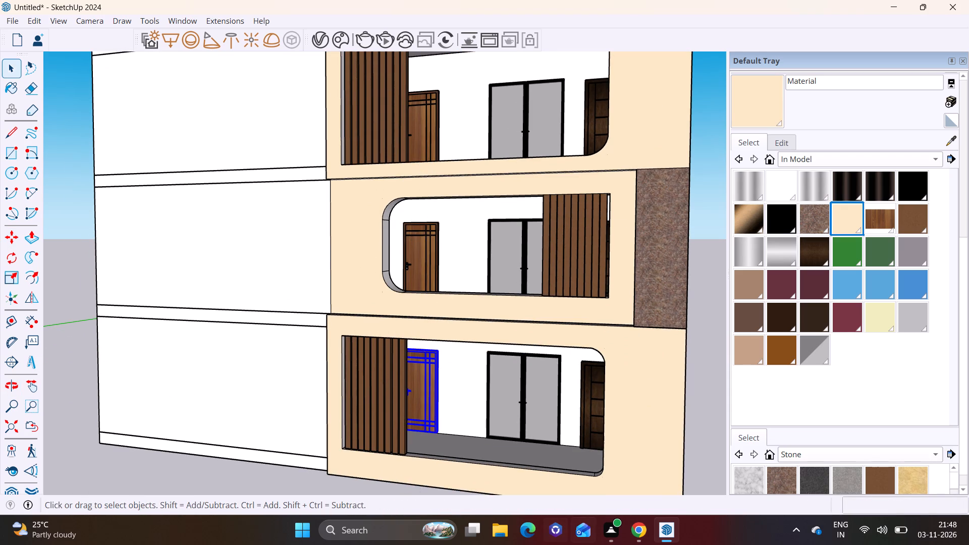
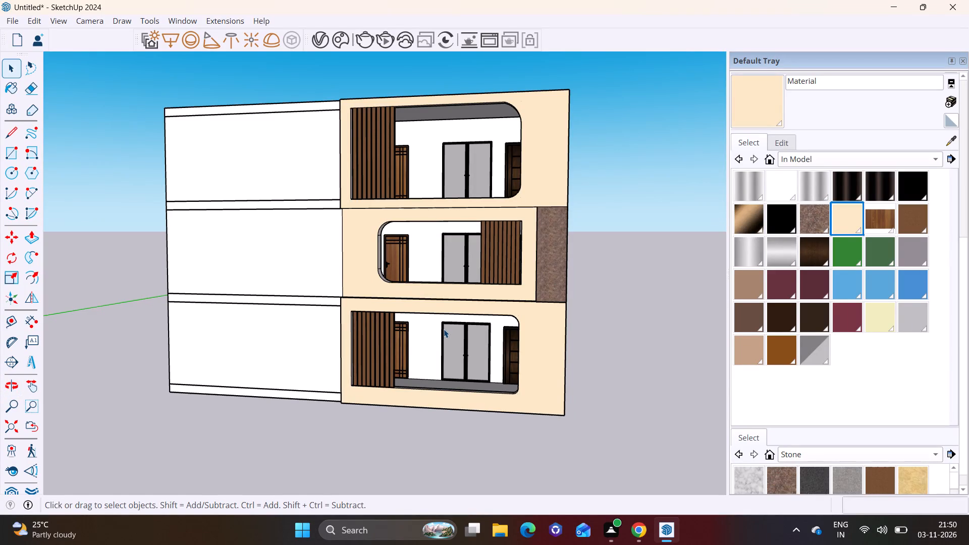
Examine the house's front with its placed doors and the plain white block beside the framed openings.
{"action": "middle_click_drag", "start_coordinate": [442, 344], "coordinate": [461, 333]}
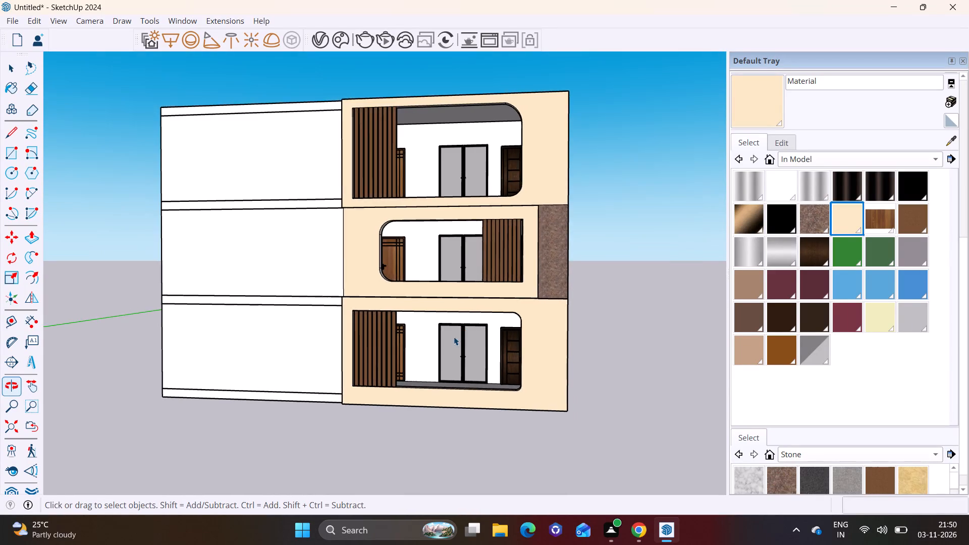
{"action": "scroll", "coordinate": [449, 348], "scroll_direction": "down", "scroll_amount": 6}
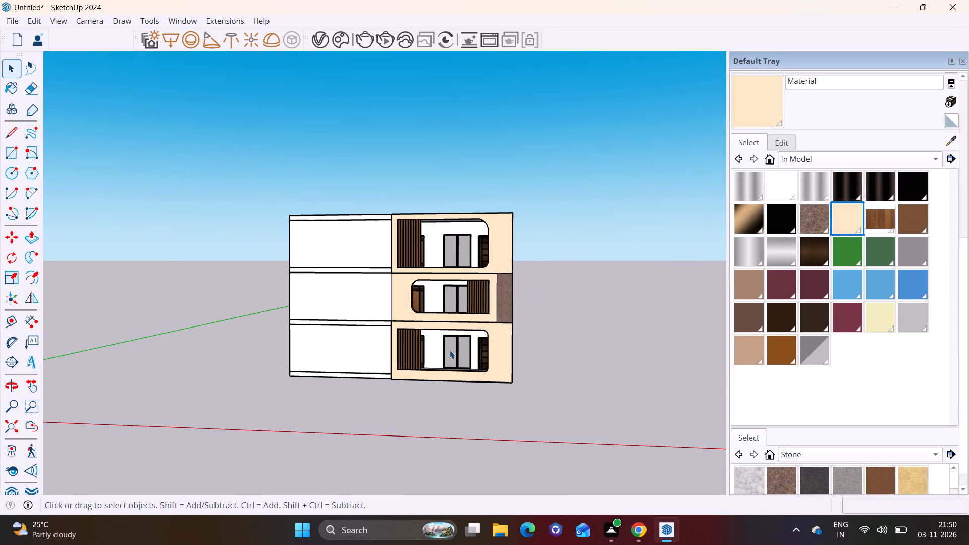
{"action": "middle_click_drag", "start_coordinate": [414, 419], "coordinate": [450, 424]}
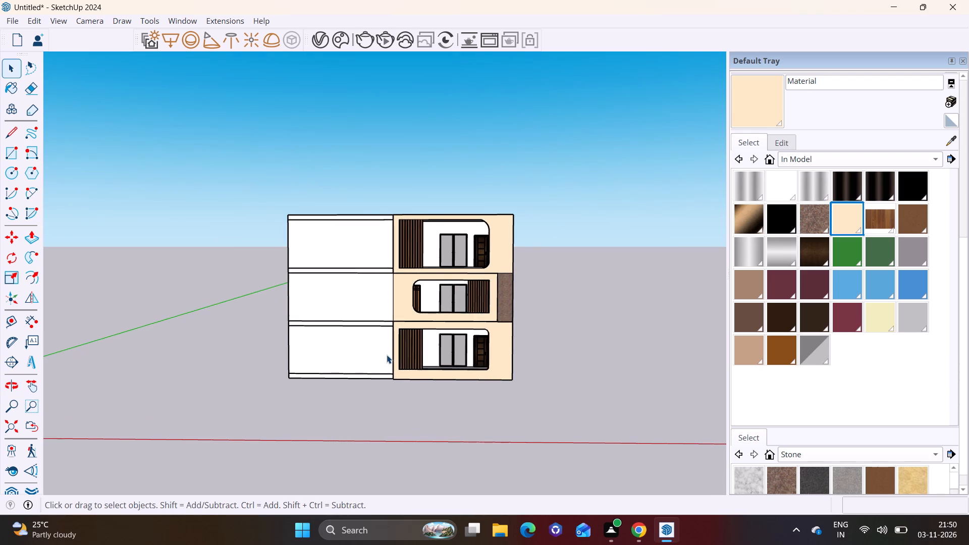
{"action": "scroll", "coordinate": [387, 355], "scroll_direction": "up", "scroll_amount": 4}
{"action": "middle_click_drag", "start_coordinate": [379, 353], "coordinate": [384, 347]}
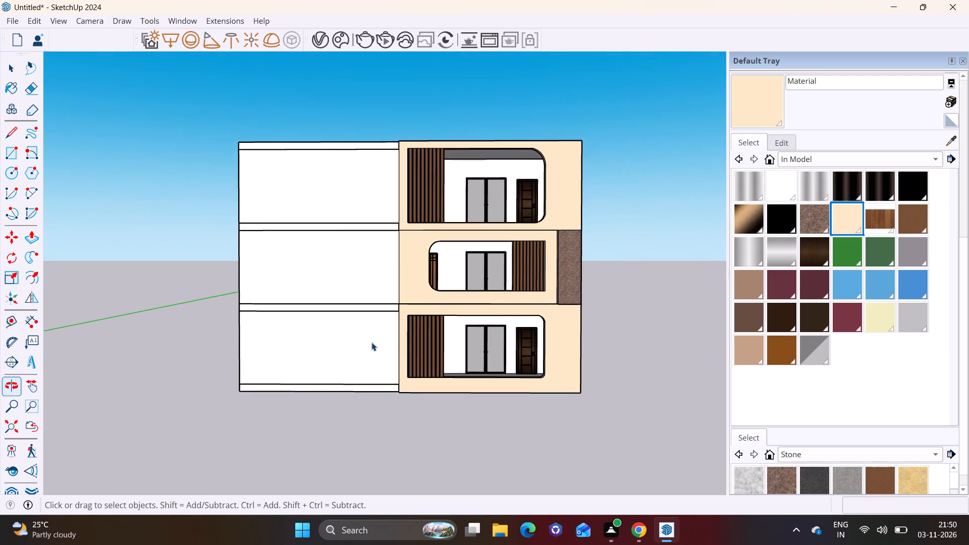
{"action": "scroll", "coordinate": [363, 342], "scroll_direction": "up", "scroll_amount": 5}
{"action": "middle_click_drag", "start_coordinate": [385, 355], "coordinate": [415, 349]}
{"action": "middle_click_drag", "start_coordinate": [409, 355], "coordinate": [371, 323]}
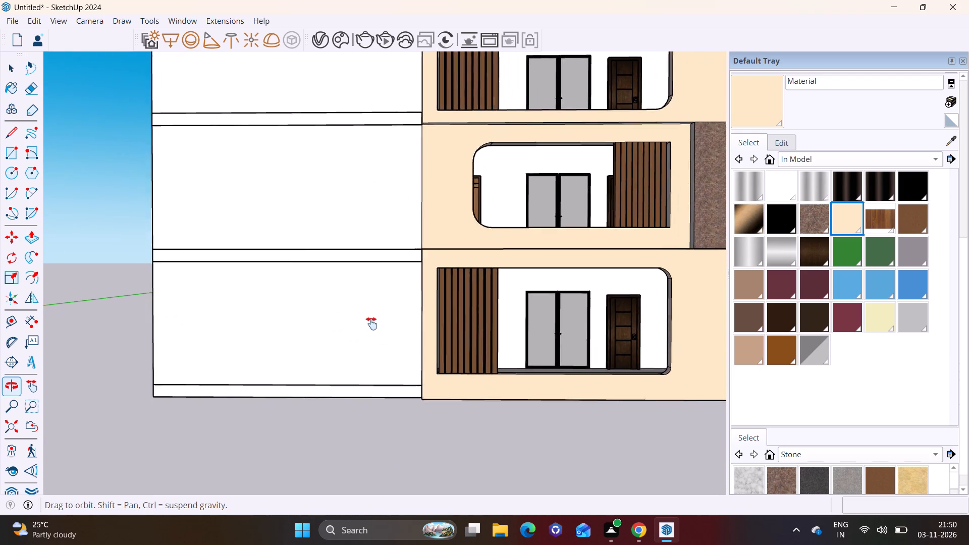
{"action": "middle_click_drag", "start_coordinate": [371, 323], "coordinate": [367, 300]}
{"action": "middle_click_drag", "start_coordinate": [366, 312], "coordinate": [349, 309], "text": "shift"}
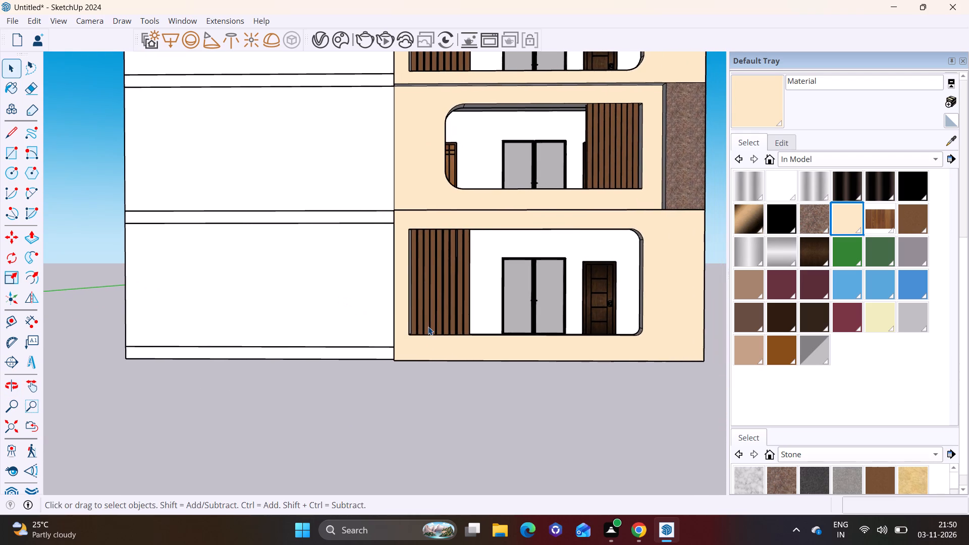
{"action": "middle_click_drag", "start_coordinate": [371, 295], "coordinate": [390, 360], "text": "shift"}
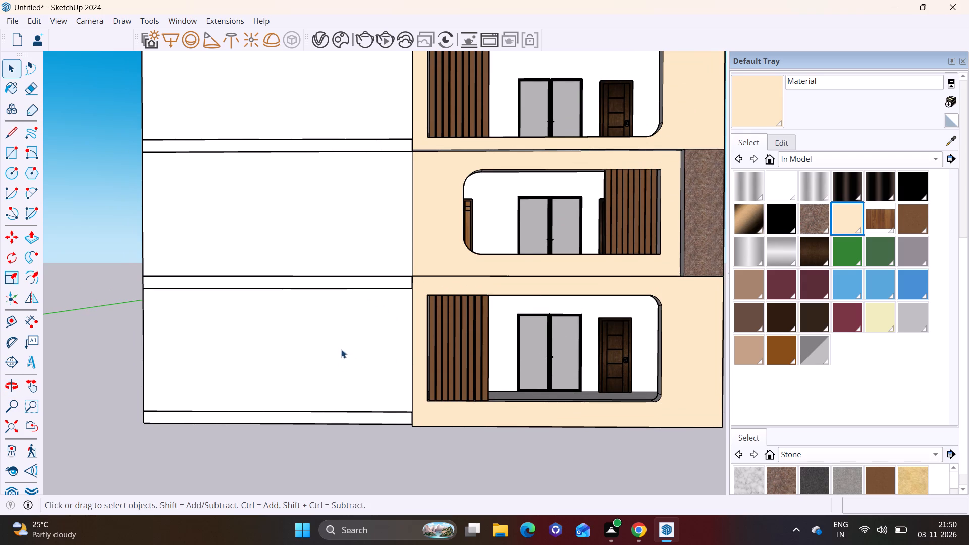
{"action": "middle_click_drag", "start_coordinate": [352, 356], "coordinate": [388, 359]}
{"action": "scroll", "coordinate": [336, 316], "scroll_direction": "down", "scroll_amount": 5}
{"action": "middle_click_drag", "start_coordinate": [326, 309], "coordinate": [337, 341], "text": "shift"}
{"action": "middle_click_drag", "start_coordinate": [297, 276], "coordinate": [434, 287]}
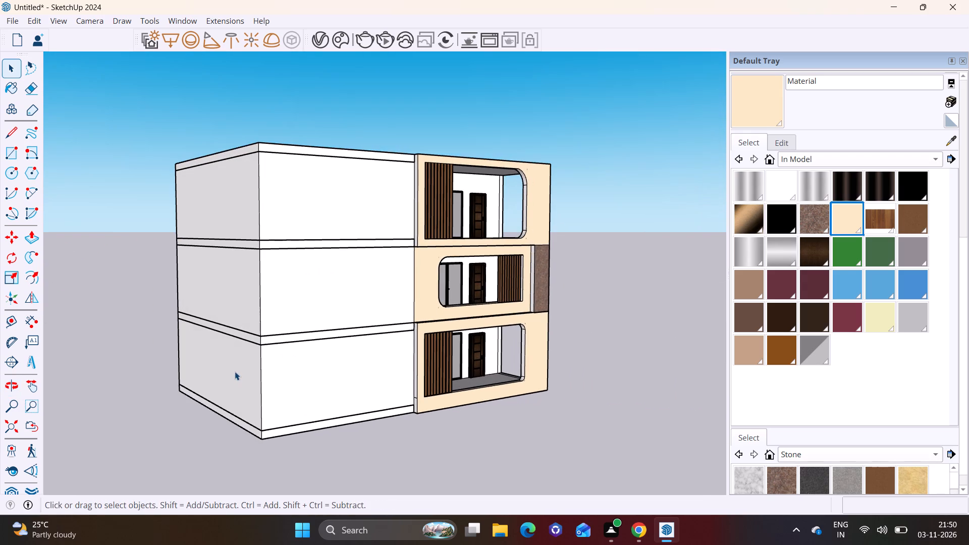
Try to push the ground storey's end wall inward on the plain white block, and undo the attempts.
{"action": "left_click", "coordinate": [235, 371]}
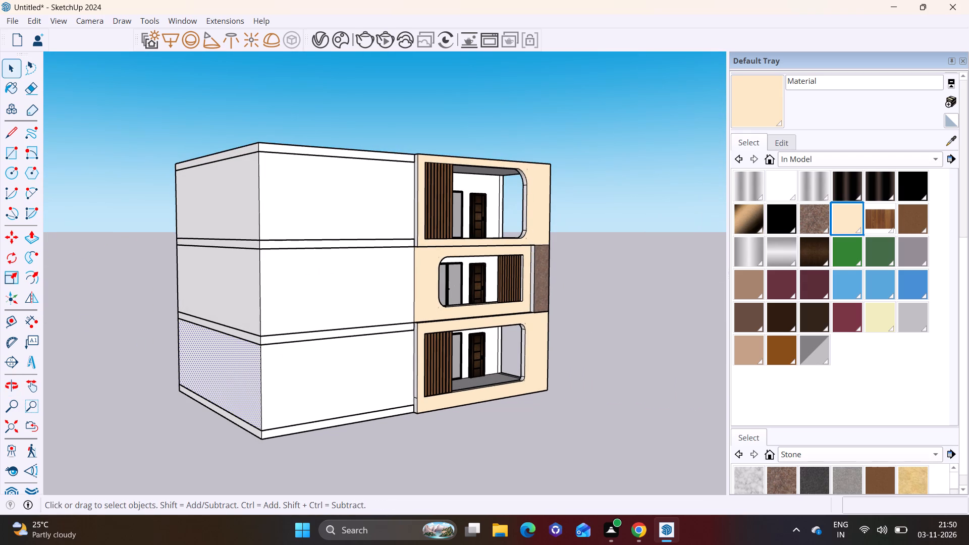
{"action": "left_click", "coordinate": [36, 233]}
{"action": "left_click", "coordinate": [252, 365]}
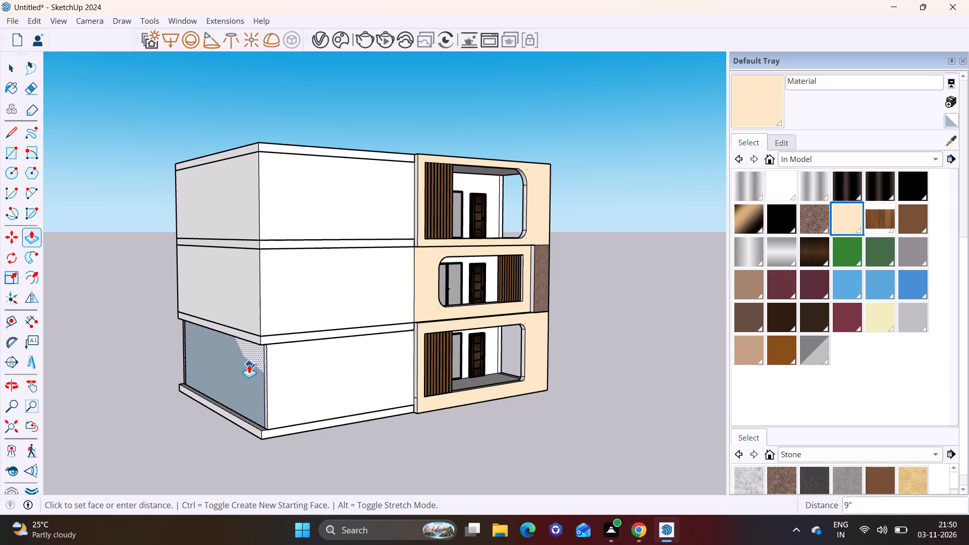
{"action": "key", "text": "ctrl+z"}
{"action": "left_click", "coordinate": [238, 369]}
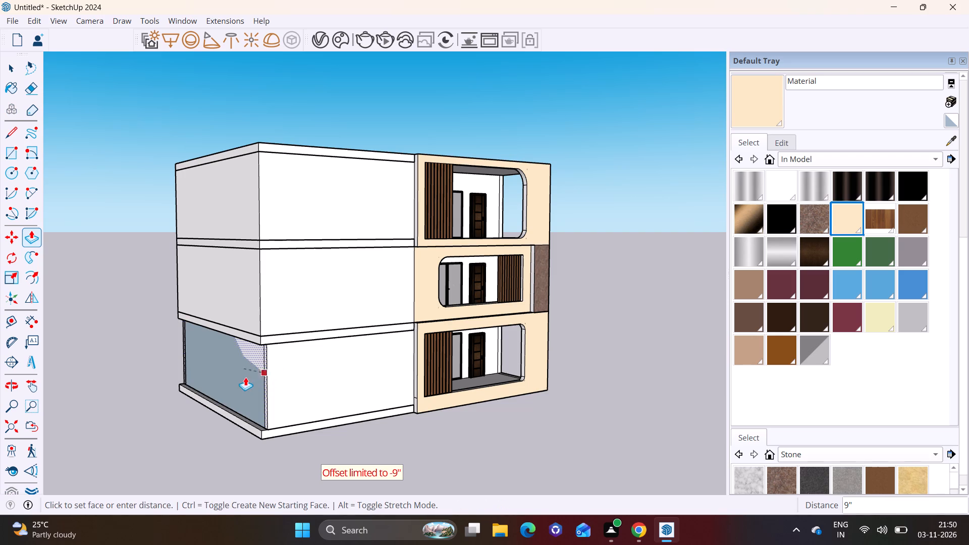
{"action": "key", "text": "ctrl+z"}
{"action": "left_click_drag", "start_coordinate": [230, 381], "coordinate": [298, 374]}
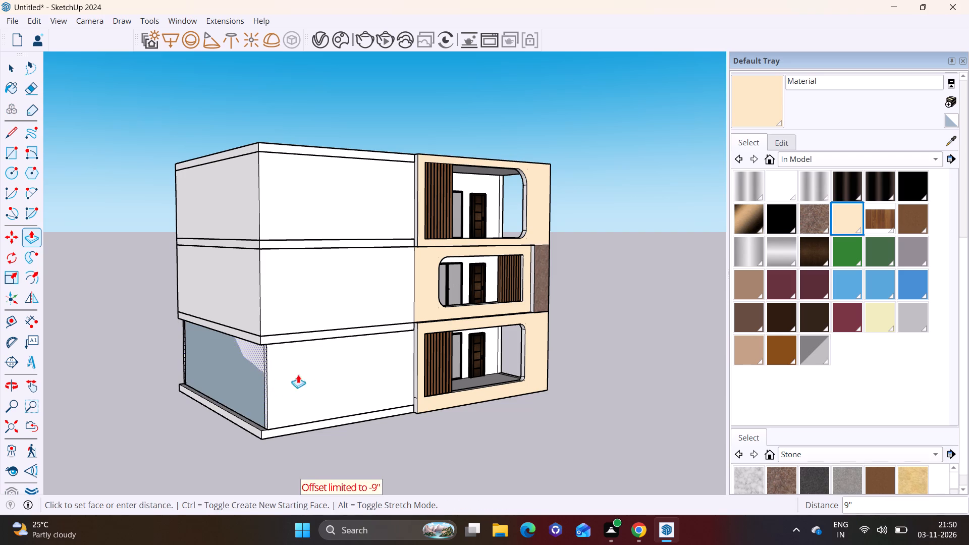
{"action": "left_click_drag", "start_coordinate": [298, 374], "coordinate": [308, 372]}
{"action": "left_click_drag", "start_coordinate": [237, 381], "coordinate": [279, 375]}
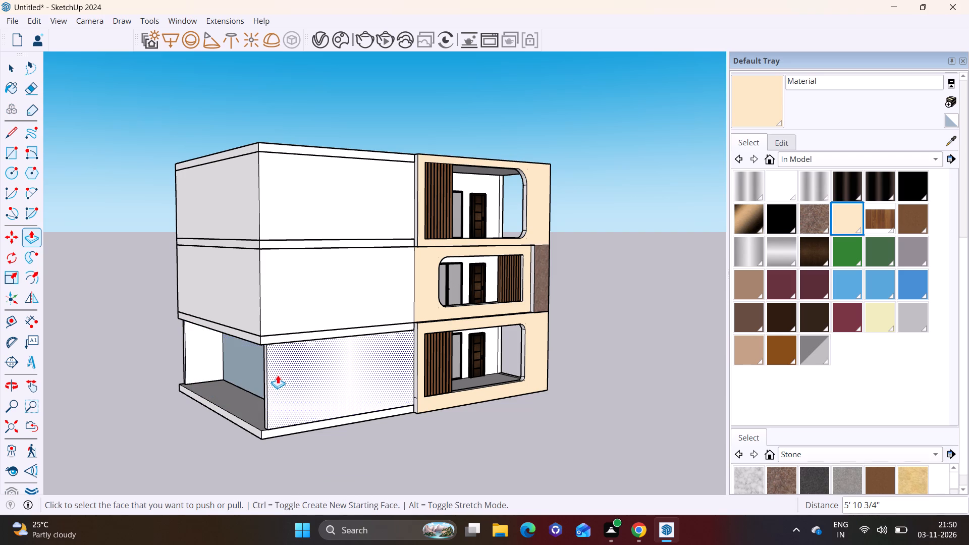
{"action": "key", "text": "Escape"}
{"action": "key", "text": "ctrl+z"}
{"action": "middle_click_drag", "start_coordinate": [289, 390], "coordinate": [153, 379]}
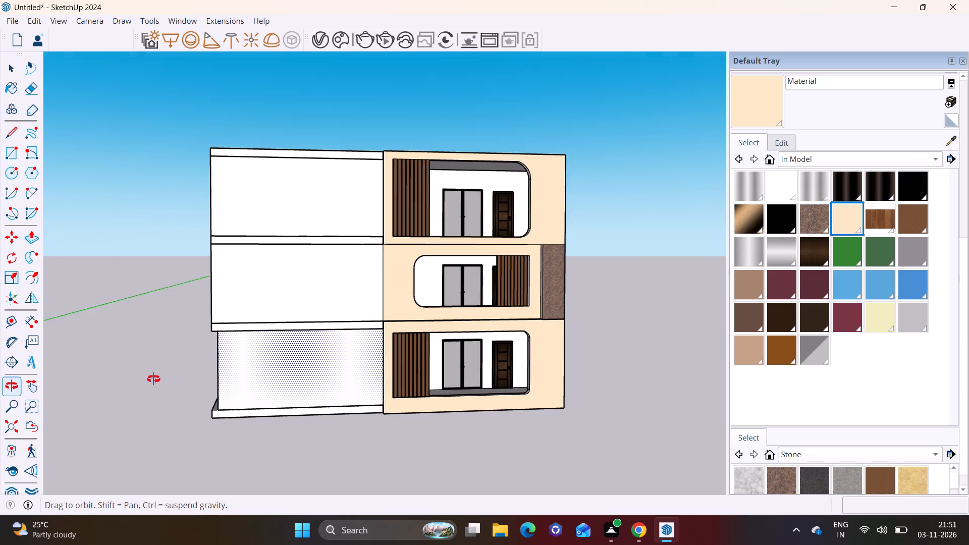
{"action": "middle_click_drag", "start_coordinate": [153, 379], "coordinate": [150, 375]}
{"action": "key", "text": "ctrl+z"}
Draw a rectangle about 15' 1 7/16" by 1' along the top slab edge, from the white block's upper outer corner.
{"action": "middle_click_drag", "start_coordinate": [229, 373], "coordinate": [273, 375]}
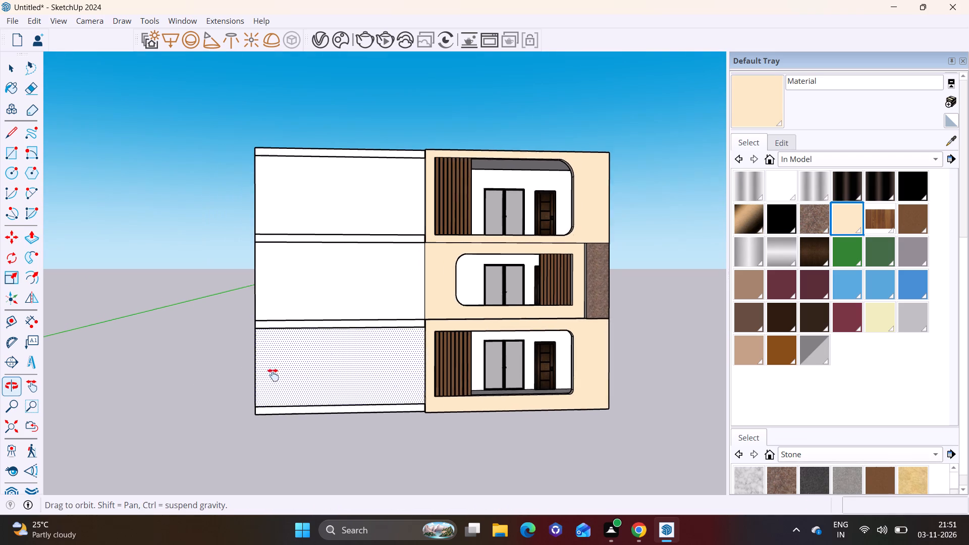
{"action": "middle_click_drag", "start_coordinate": [273, 375], "coordinate": [268, 388]}
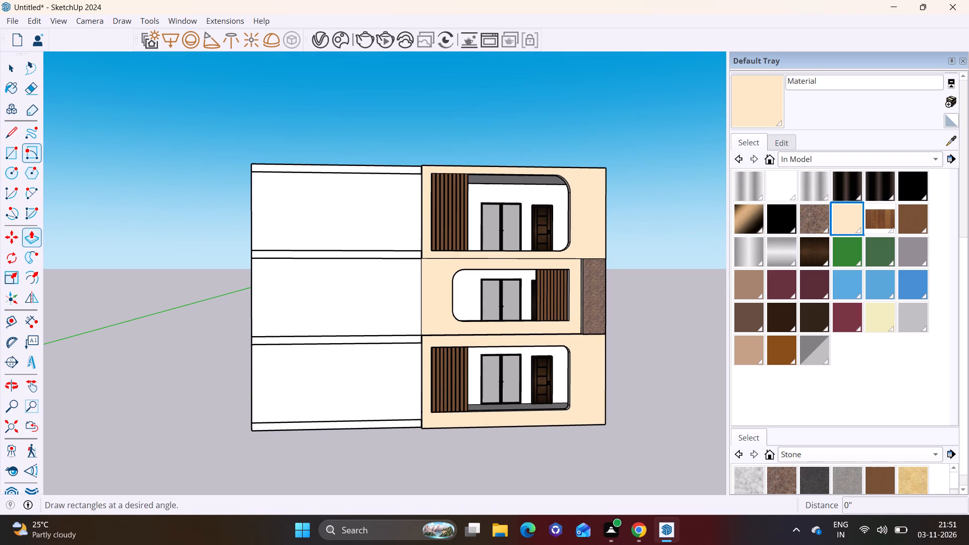
{"action": "left_click", "coordinate": [8, 152]}
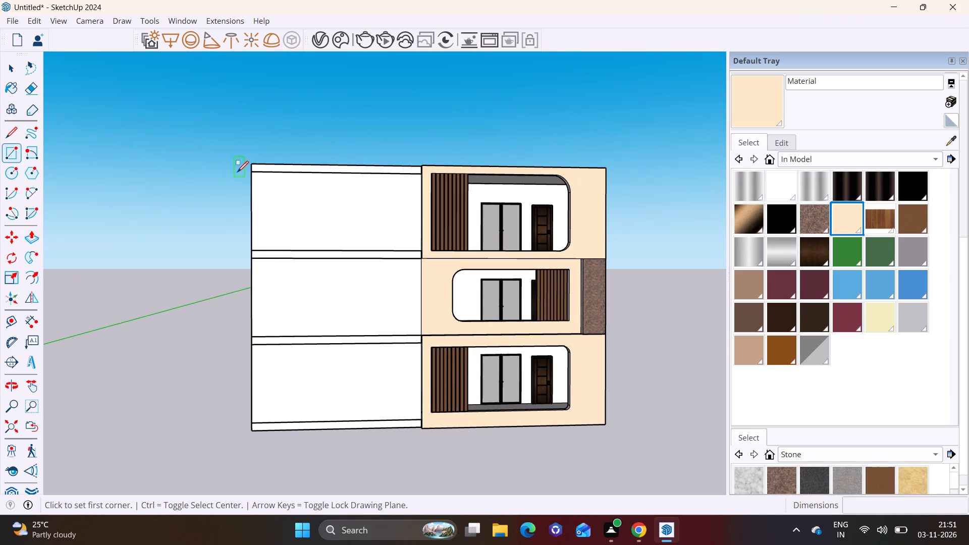
{"action": "left_click", "coordinate": [250, 167]}
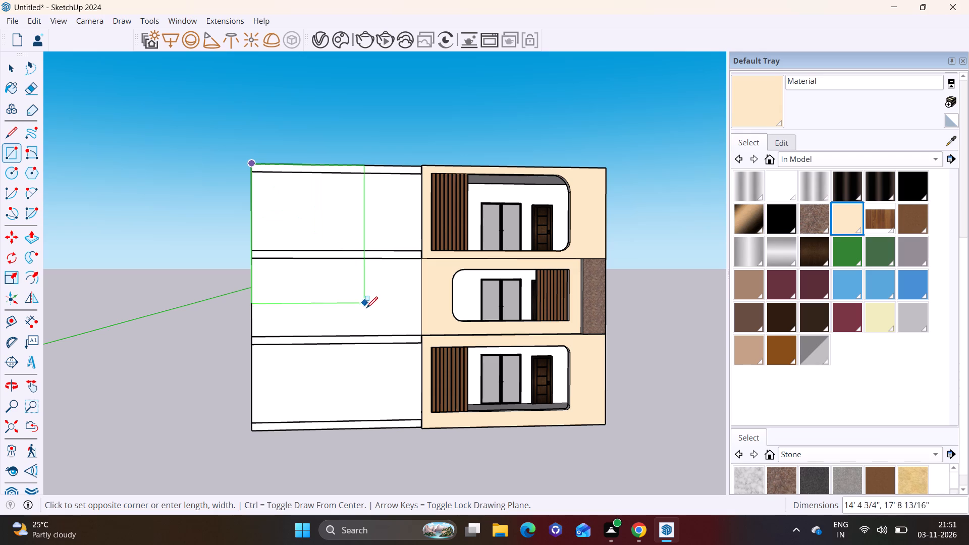
{"action": "left_click", "coordinate": [370, 176]}
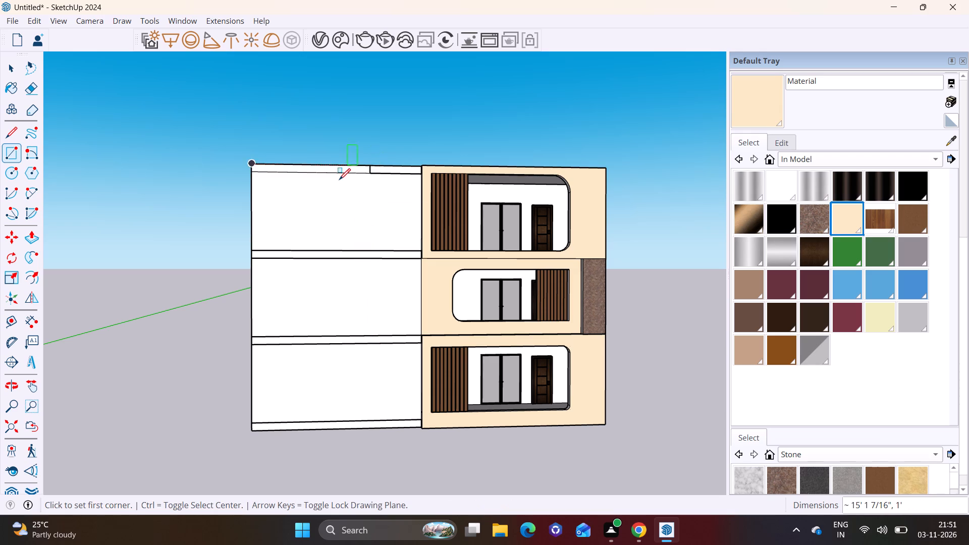
Push/Pull the new rectangle on the top slab edge outward, flush with the front of the cream frame.
{"action": "scroll", "coordinate": [339, 180], "scroll_direction": "up", "scroll_amount": 3}
{"action": "key", "text": "space"}
{"action": "left_click", "coordinate": [343, 168]}
{"action": "middle_click_drag", "start_coordinate": [343, 173], "coordinate": [242, 192]}
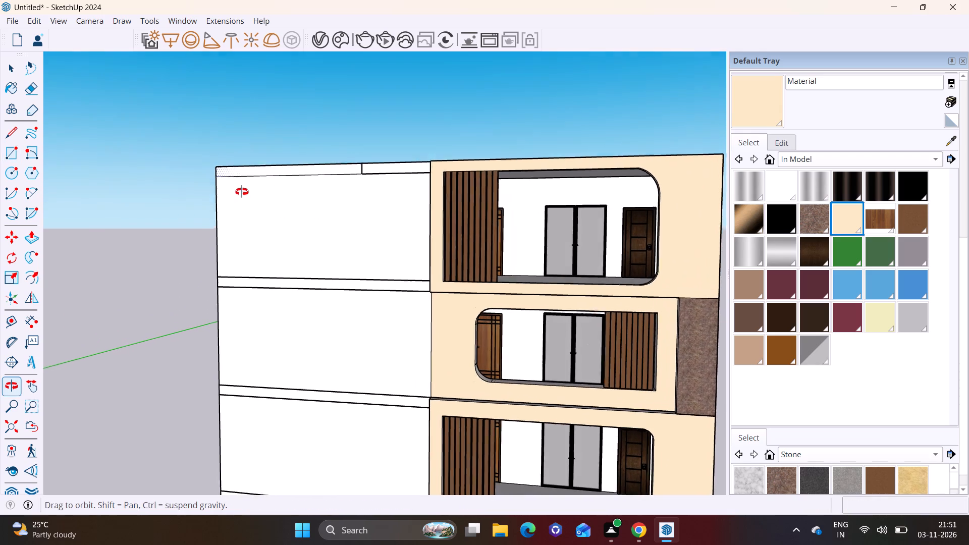
{"action": "middle_click_drag", "start_coordinate": [242, 192], "coordinate": [242, 192]}
{"action": "left_click", "coordinate": [33, 238]}
{"action": "left_click", "coordinate": [352, 170]}
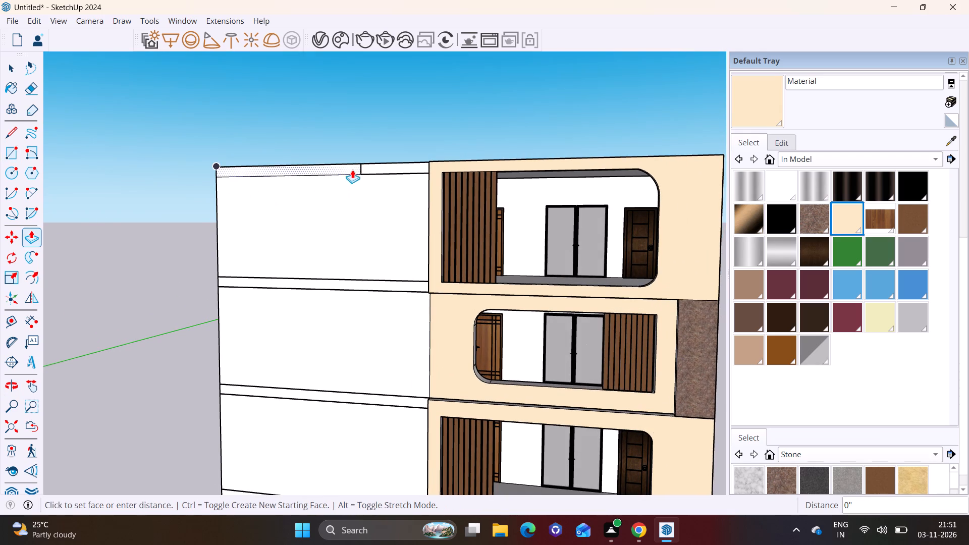
{"action": "left_click", "coordinate": [429, 167]}
Extend the projecting strip's underside down to the base of the house, forming a panel over all three storeys.
{"action": "middle_click_drag", "start_coordinate": [339, 176], "coordinate": [367, 115]}
{"action": "scroll", "coordinate": [324, 230], "scroll_direction": "up", "scroll_amount": 7}
{"action": "key", "text": "space"}
{"action": "left_click", "coordinate": [333, 132]}
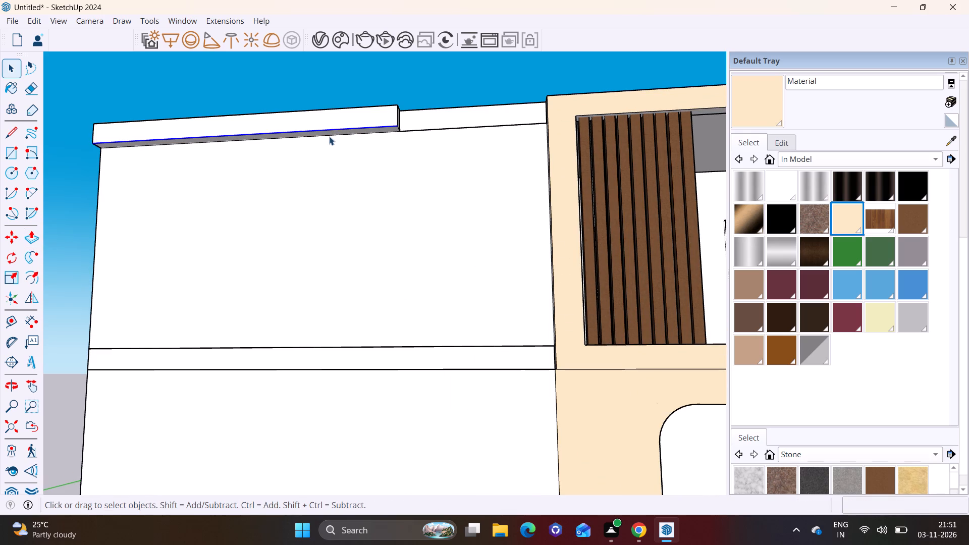
{"action": "left_click", "coordinate": [332, 131]}
{"action": "left_click", "coordinate": [333, 133]}
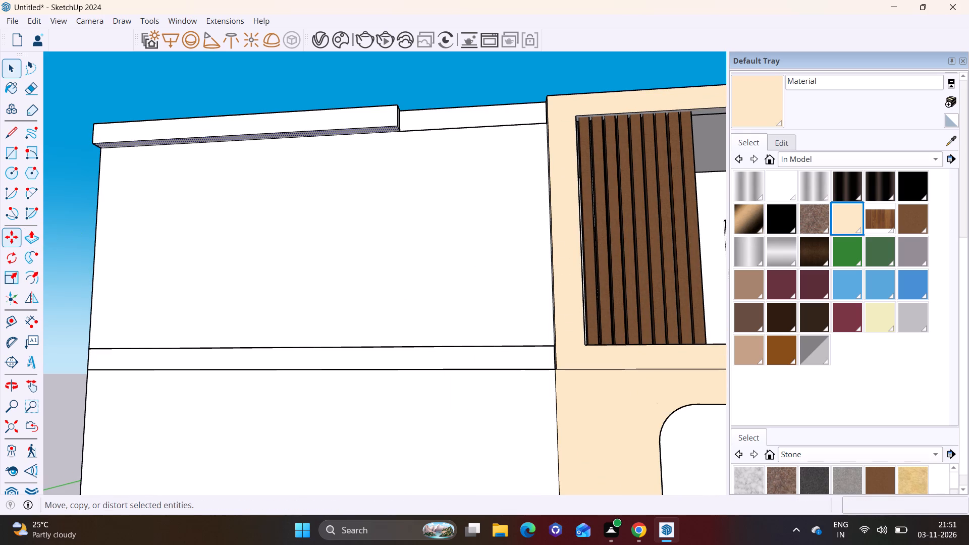
{"action": "left_click", "coordinate": [22, 233]}
{"action": "left_click", "coordinate": [369, 129]}
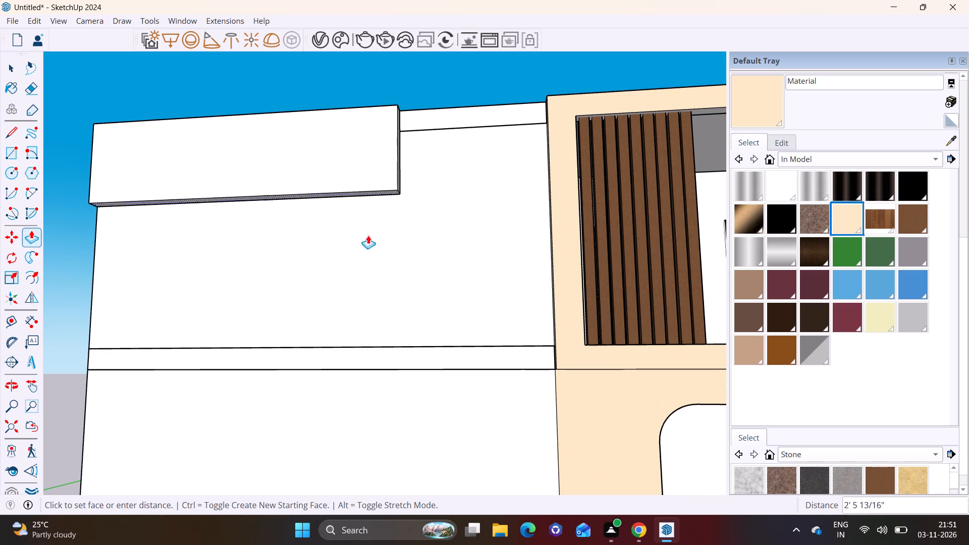
{"action": "scroll", "coordinate": [381, 360], "scroll_direction": "down", "scroll_amount": 3}
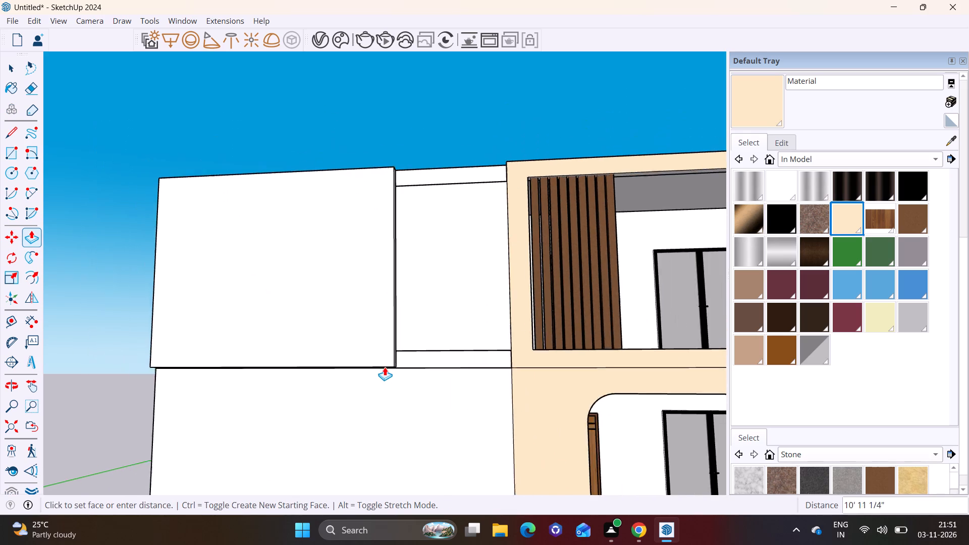
{"action": "scroll", "coordinate": [385, 367], "scroll_direction": "down", "scroll_amount": 8}
{"action": "middle_click_drag", "start_coordinate": [403, 393], "coordinate": [402, 244]}
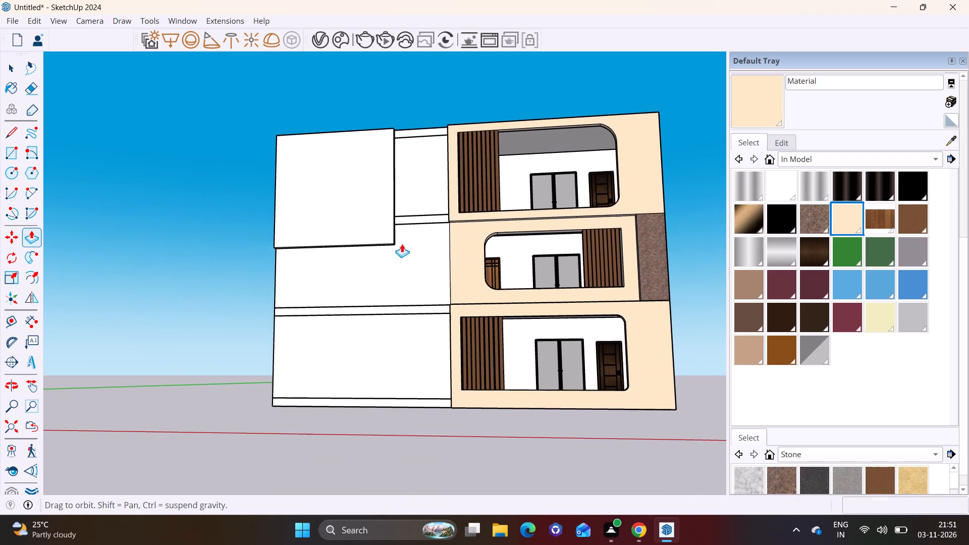
{"action": "left_click", "coordinate": [412, 406]}
Extend the panel's narrow side face sideways until it meets the cream frames.
{"action": "middle_click_drag", "start_coordinate": [376, 266], "coordinate": [243, 295]}
{"action": "scroll", "coordinate": [370, 272], "scroll_direction": "up", "scroll_amount": 7}
{"action": "key", "text": "space"}
{"action": "left_click", "coordinate": [403, 260]}
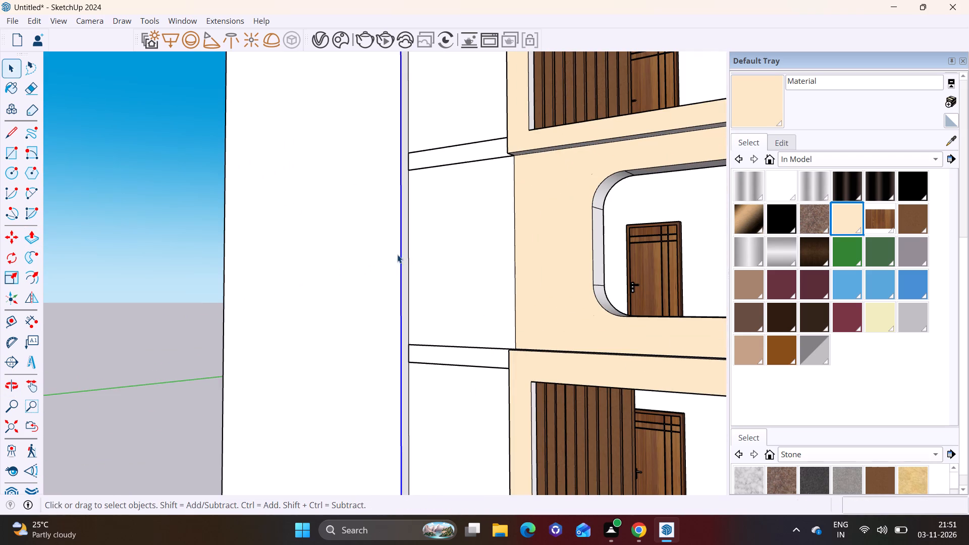
{"action": "left_click", "coordinate": [406, 237]}
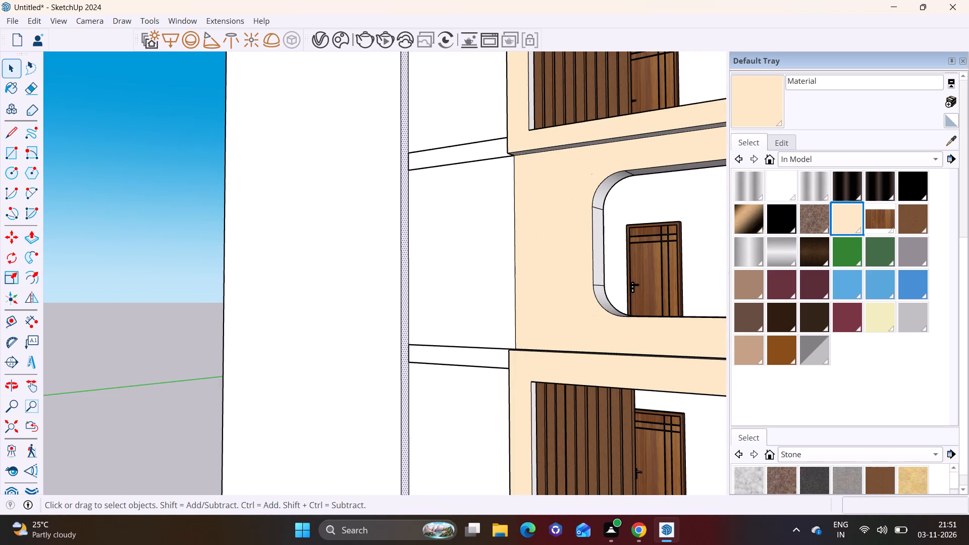
{"action": "left_click", "coordinate": [30, 237]}
{"action": "left_click", "coordinate": [406, 277]}
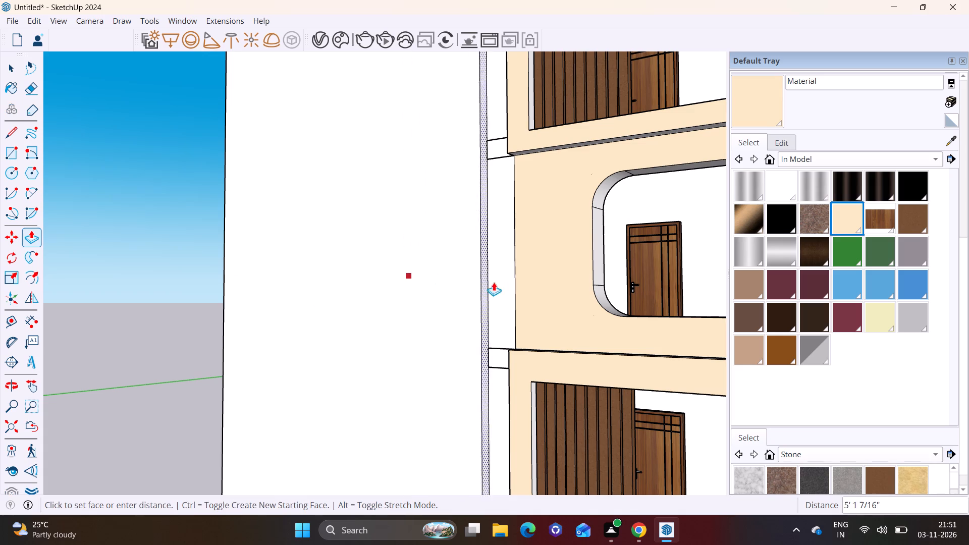
{"action": "left_click", "coordinate": [520, 287]}
{"action": "key", "text": "space"}
{"action": "left_click", "coordinate": [197, 286]}
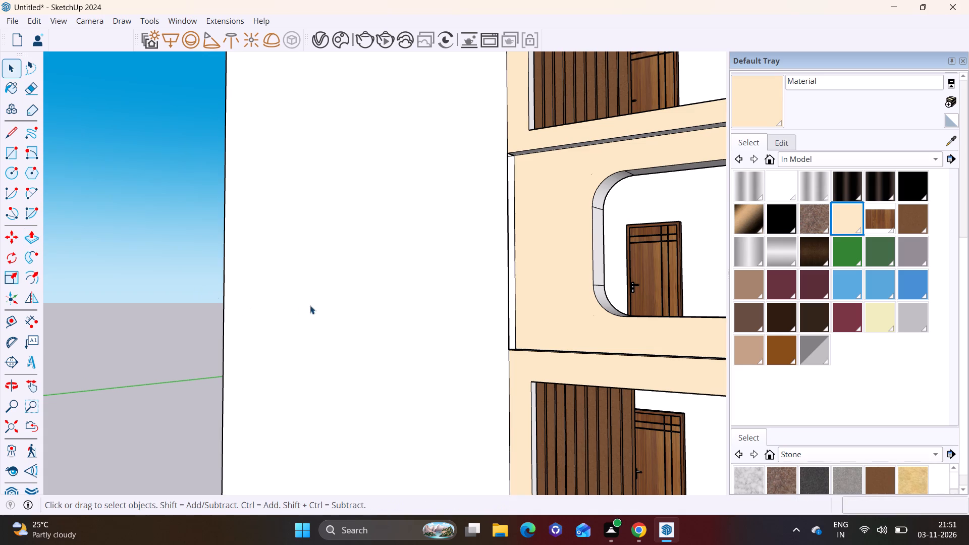
Push the white panel's front face back 5 1/2" behind the cream frames.
{"action": "middle_click_drag", "start_coordinate": [320, 313], "coordinate": [651, 342]}
{"action": "scroll", "coordinate": [391, 346], "scroll_direction": "down", "scroll_amount": 4}
{"action": "middle_click_drag", "start_coordinate": [348, 346], "coordinate": [456, 338]}
{"action": "left_click", "coordinate": [393, 319]}
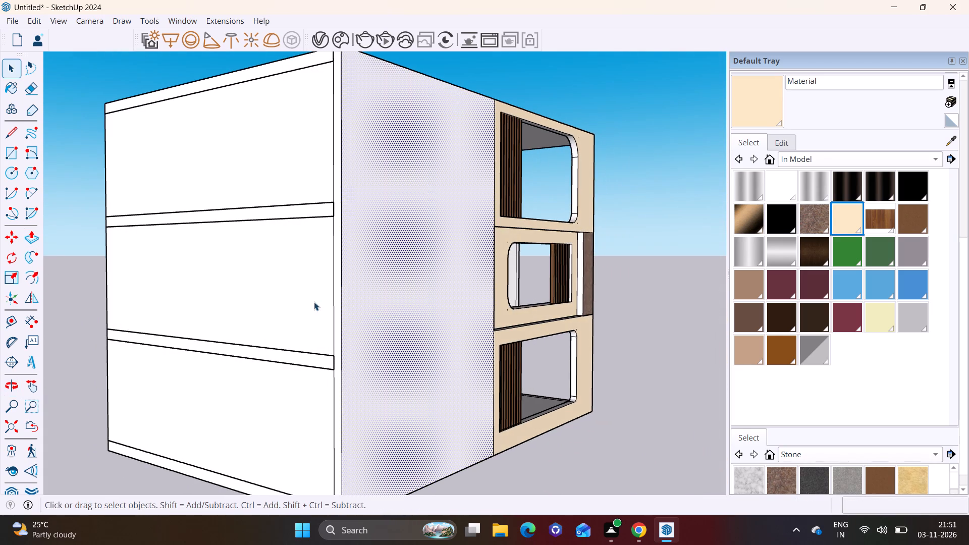
{"action": "left_click", "coordinate": [26, 232]}
{"action": "left_click", "coordinate": [405, 285]}
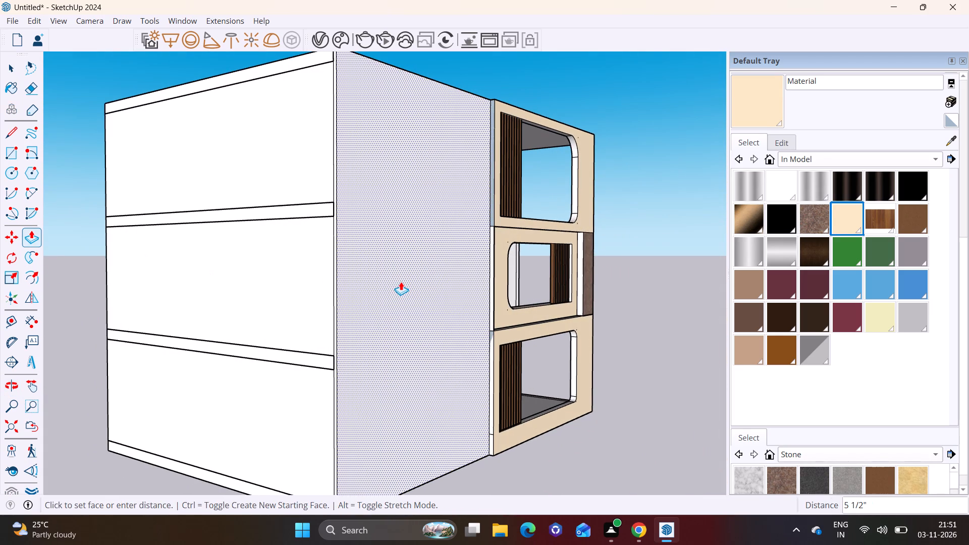
{"action": "left_click", "coordinate": [401, 282]}
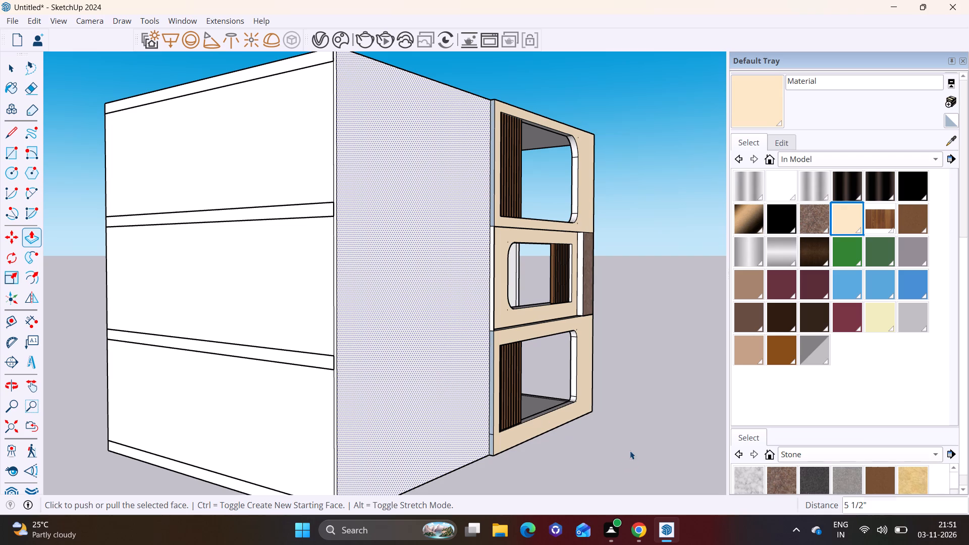
{"action": "key", "text": "space"}
{"action": "left_click", "coordinate": [630, 451]}
Draw a full-height rectangle about 14' 10" by 34' on the white panel, from its top outer corner to its base.
{"action": "middle_click_drag", "start_coordinate": [616, 422], "coordinate": [308, 407]}
{"action": "scroll", "coordinate": [294, 394], "scroll_direction": "down", "scroll_amount": 3}
{"action": "middle_click_drag", "start_coordinate": [358, 404], "coordinate": [459, 406], "text": "shift"}
{"action": "middle_click_drag", "start_coordinate": [421, 404], "coordinate": [462, 409]}
{"action": "middle_click_drag", "start_coordinate": [318, 340], "coordinate": [323, 393], "text": "shift"}
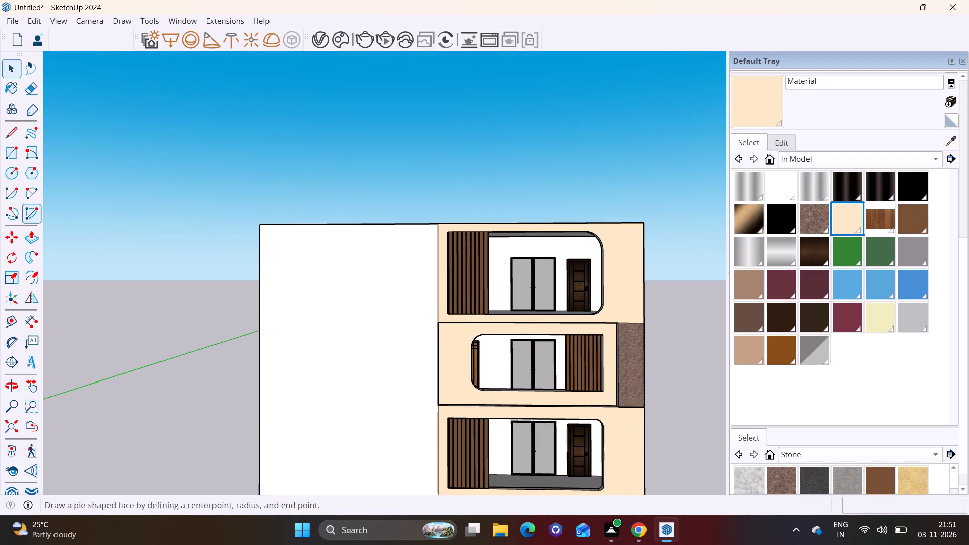
{"action": "left_click", "coordinate": [14, 150]}
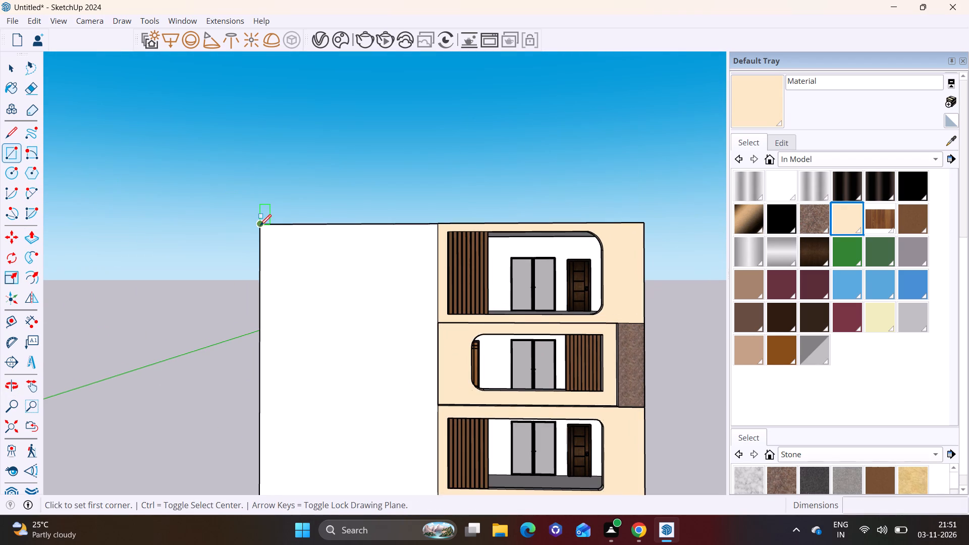
{"action": "left_click", "coordinate": [261, 226]}
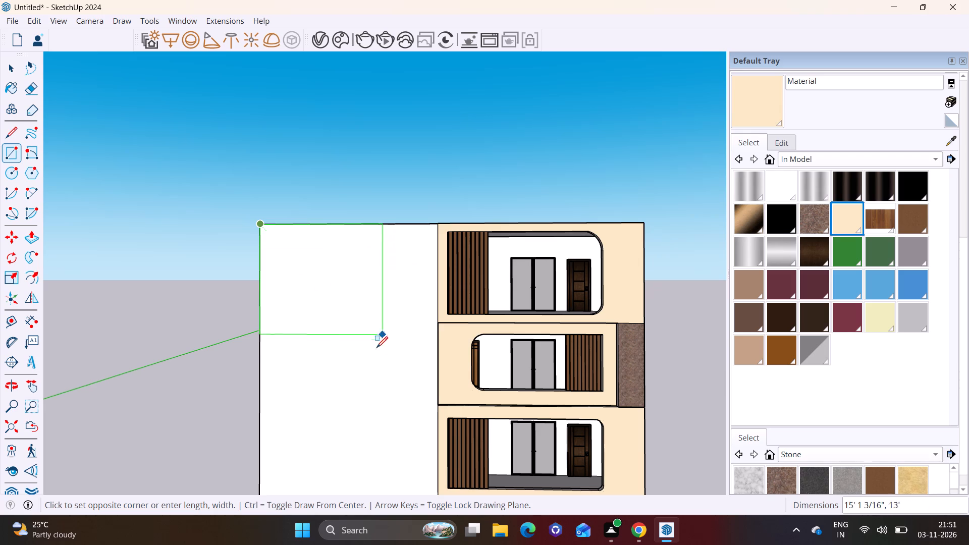
{"action": "scroll", "coordinate": [378, 367], "scroll_direction": "down", "scroll_amount": 6}
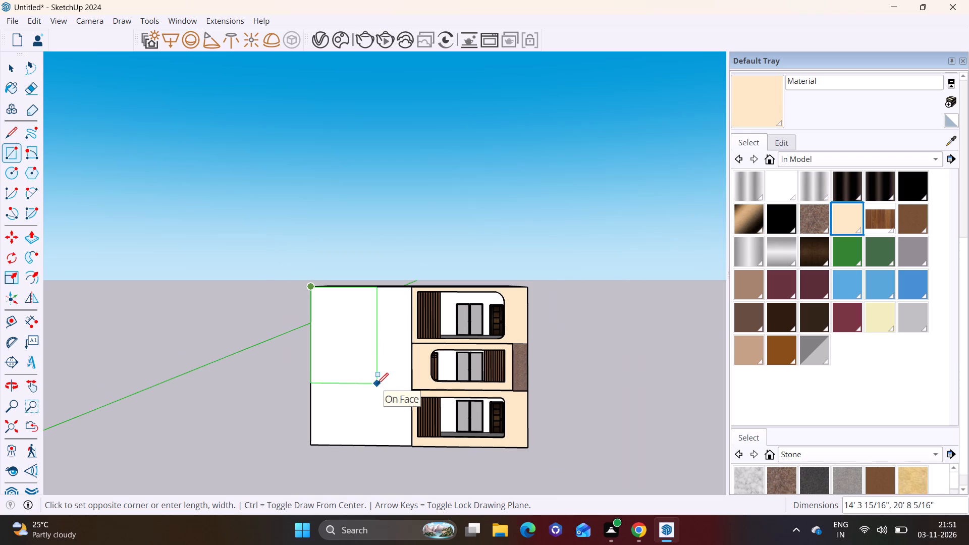
{"action": "left_click", "coordinate": [382, 444]}
Push/Pull the new full-height rectangle outward 2' 7 5/8" from the white front.
{"action": "key", "text": "space"}
{"action": "left_click", "coordinate": [361, 409]}
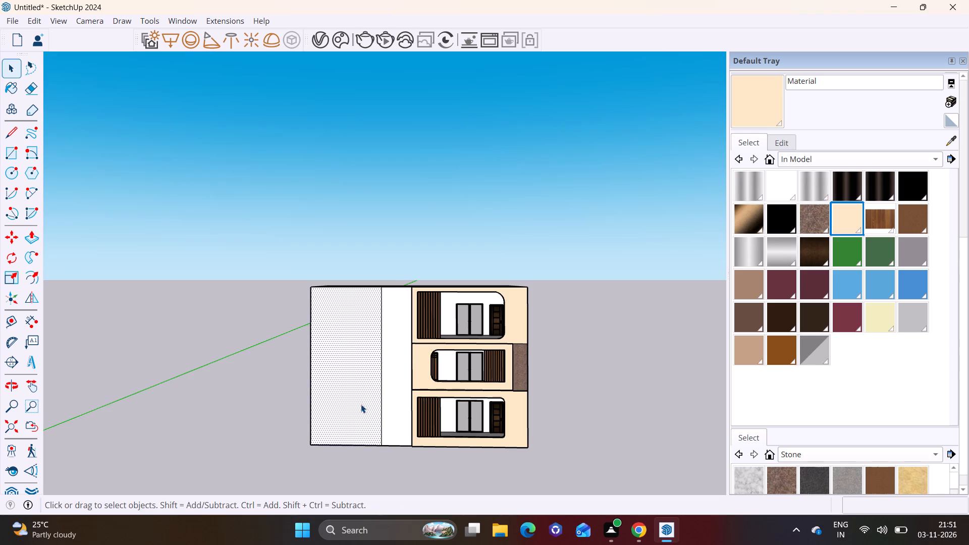
{"action": "middle_click_drag", "start_coordinate": [363, 397], "coordinate": [616, 397]}
{"action": "left_click", "coordinate": [34, 240]}
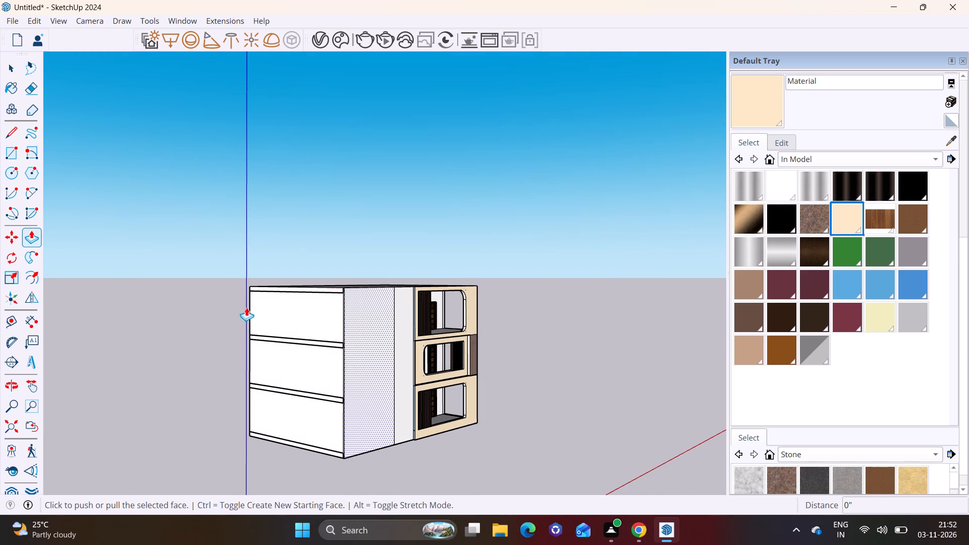
{"action": "left_click", "coordinate": [354, 336]}
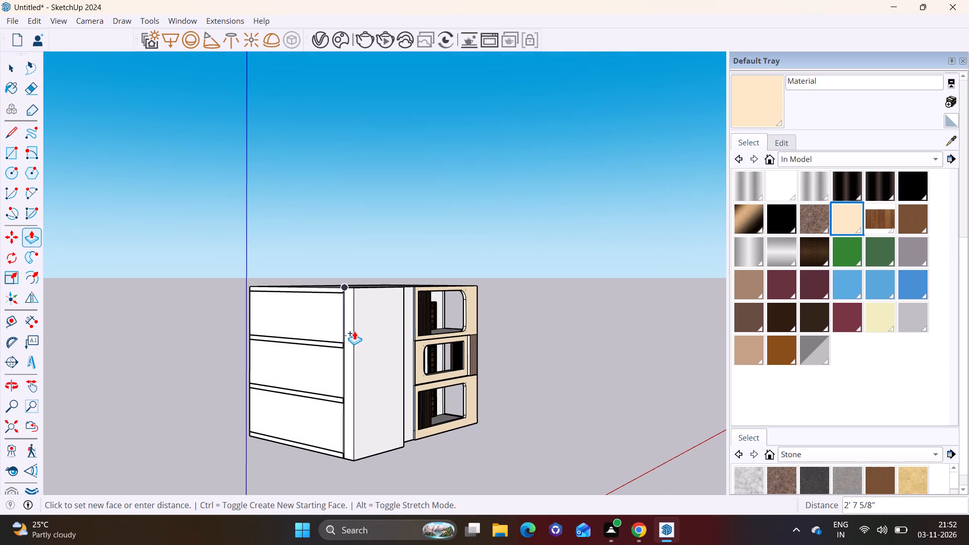
{"action": "left_click", "coordinate": [354, 331]}
Draw a tall rectangle inset from all edges on the front face of the projecting panel.
{"action": "middle_click_drag", "start_coordinate": [388, 359], "coordinate": [218, 359]}
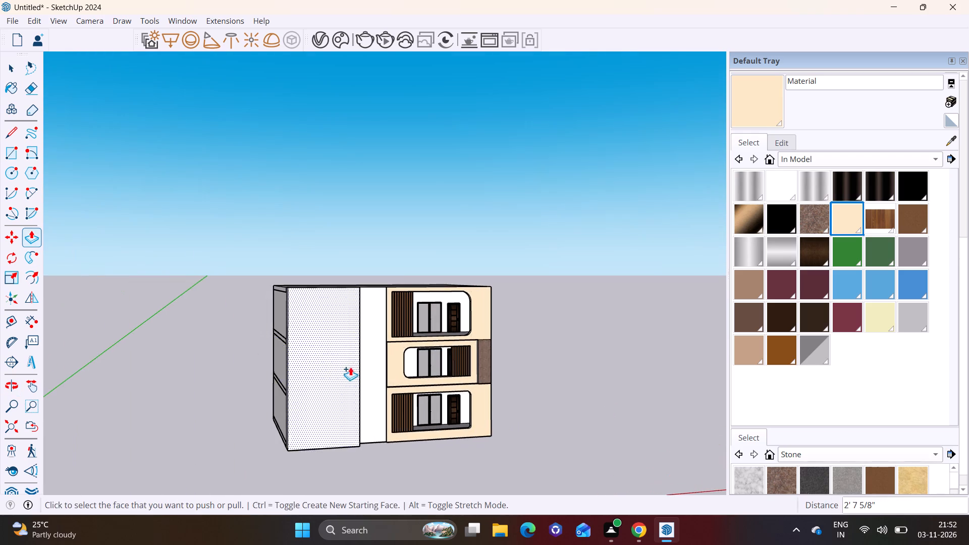
{"action": "middle_click_drag", "start_coordinate": [350, 367], "coordinate": [292, 360]}
{"action": "key", "text": "space"}
{"action": "left_click", "coordinate": [10, 152]}
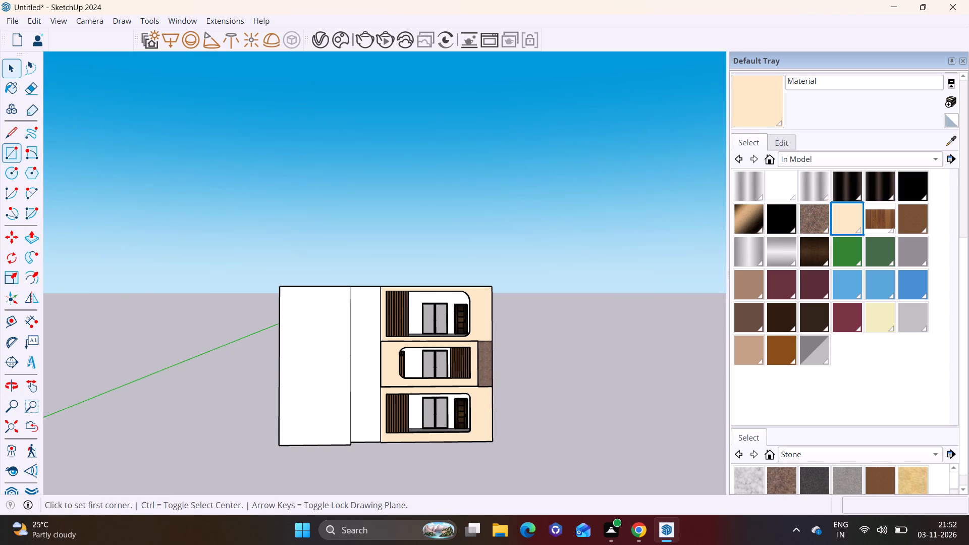
{"action": "scroll", "coordinate": [301, 389], "scroll_direction": "up", "scroll_amount": 2}
{"action": "middle_click_drag", "start_coordinate": [329, 399], "coordinate": [349, 372], "text": "shift"}
{"action": "left_click", "coordinate": [314, 252]}
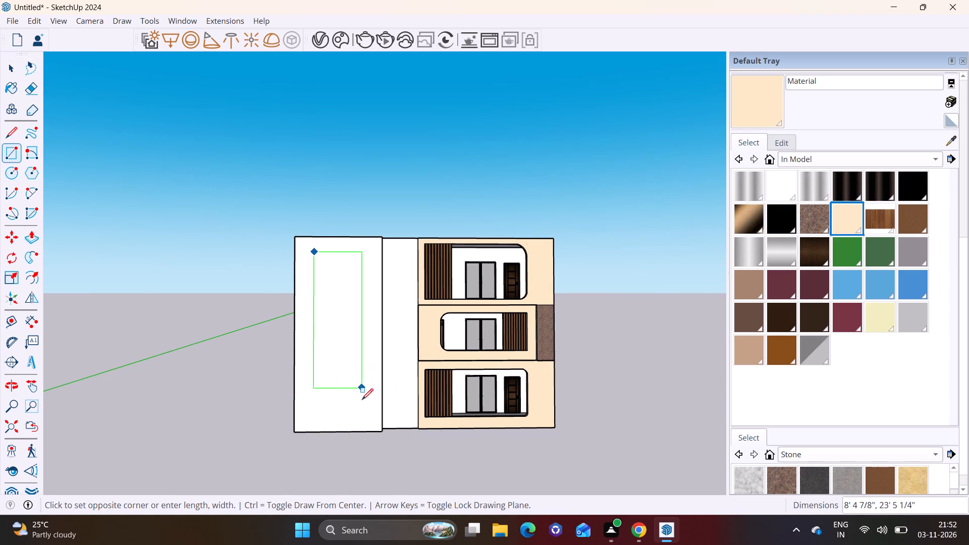
{"action": "left_click", "coordinate": [368, 423]}
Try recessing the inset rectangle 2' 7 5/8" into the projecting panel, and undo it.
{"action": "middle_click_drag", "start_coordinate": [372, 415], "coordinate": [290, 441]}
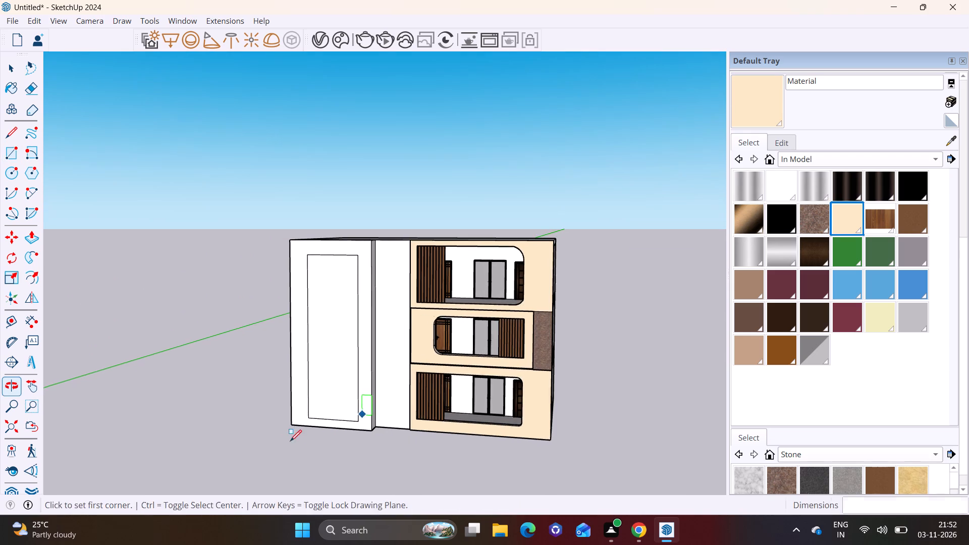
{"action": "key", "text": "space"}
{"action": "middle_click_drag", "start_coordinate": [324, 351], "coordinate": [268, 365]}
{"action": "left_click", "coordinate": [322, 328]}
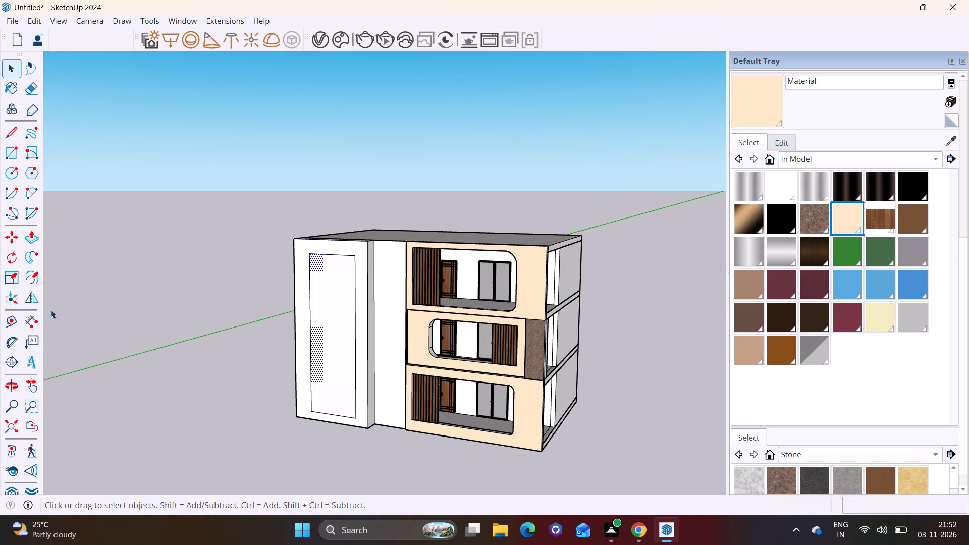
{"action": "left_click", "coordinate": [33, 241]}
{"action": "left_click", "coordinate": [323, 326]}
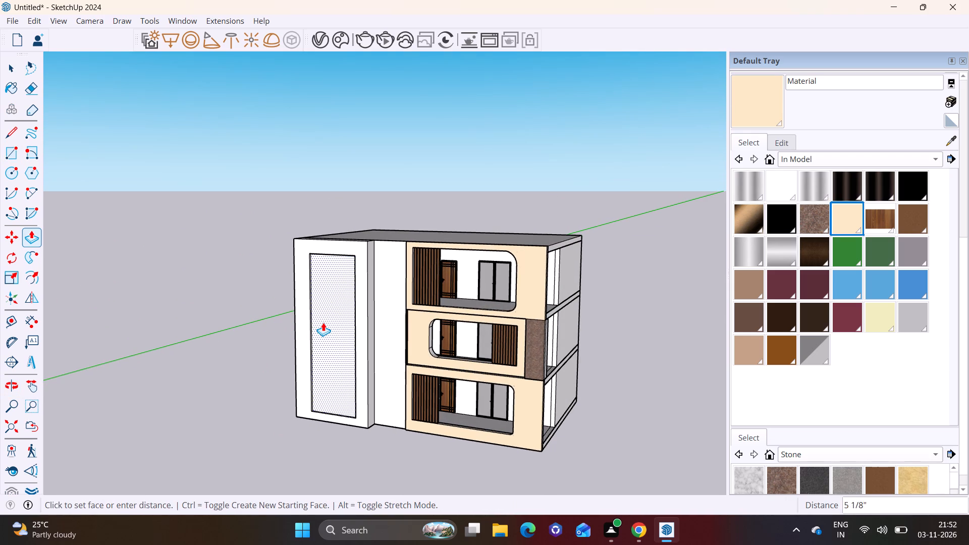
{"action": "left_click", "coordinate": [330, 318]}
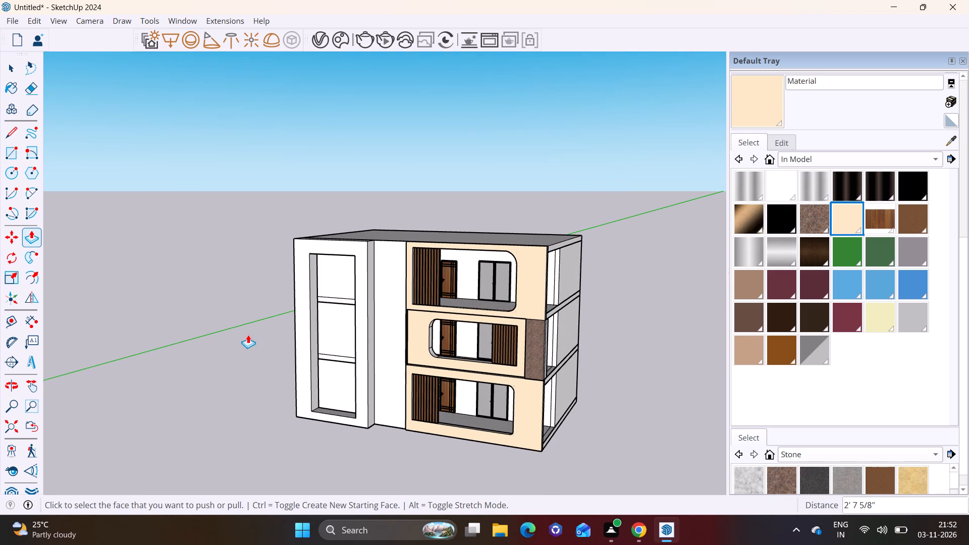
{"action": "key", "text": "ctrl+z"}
Push the inset rectangle back about 2' to form a tall recess in the projecting panel.
{"action": "scroll", "coordinate": [339, 350], "scroll_direction": "up", "scroll_amount": 7}
{"action": "left_click", "coordinate": [327, 342]}
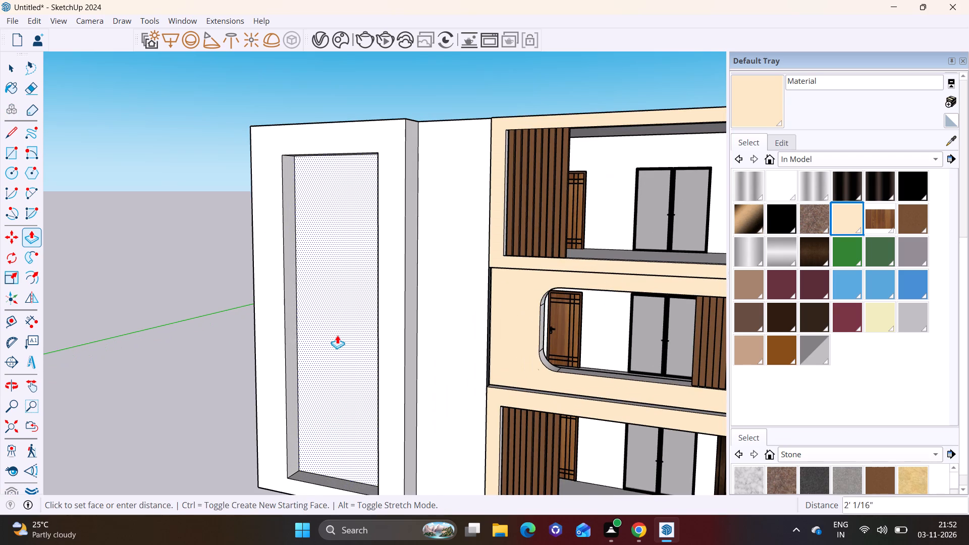
{"action": "left_click", "coordinate": [338, 334]}
{"action": "key", "text": "space"}
{"action": "left_click", "coordinate": [219, 334]}
Widen the recess by pushing its inner side face nearest the cream frames outward 1' 4 1/2".
{"action": "scroll", "coordinate": [233, 350], "scroll_direction": "down", "scroll_amount": 6}
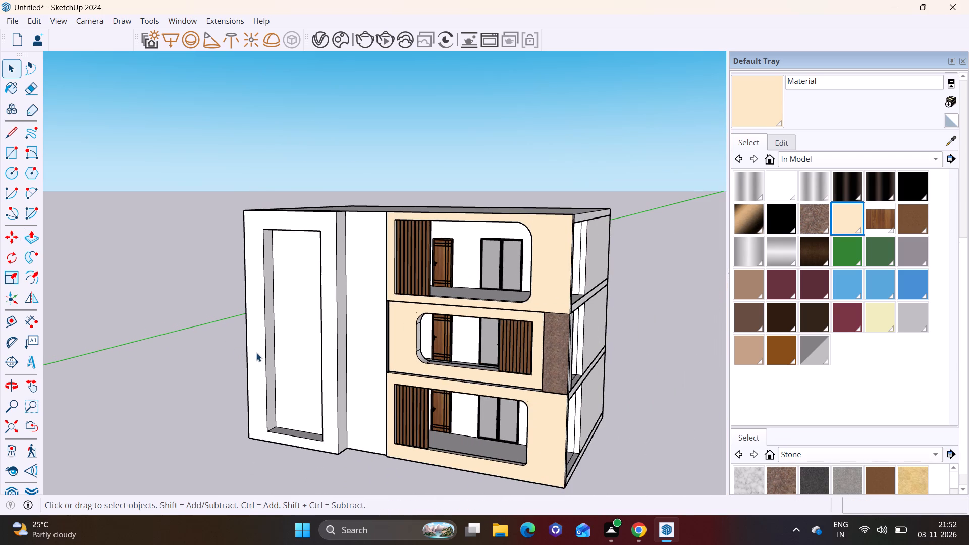
{"action": "middle_click_drag", "start_coordinate": [297, 359], "coordinate": [436, 360]}
{"action": "scroll", "coordinate": [263, 360], "scroll_direction": "up", "scroll_amount": 4}
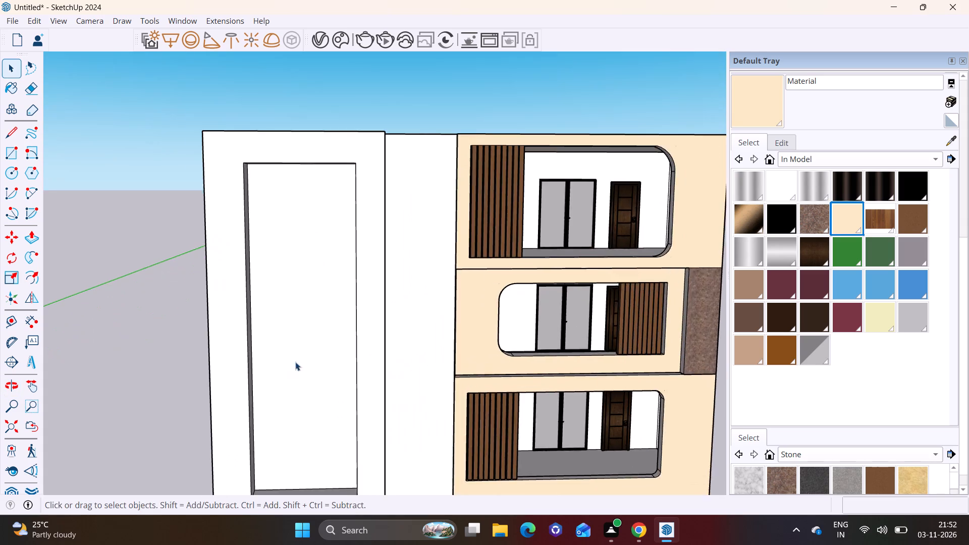
{"action": "scroll", "coordinate": [295, 362], "scroll_direction": "up", "scroll_amount": 1}
{"action": "middle_click_drag", "start_coordinate": [309, 359], "coordinate": [399, 343]}
{"action": "middle_click_drag", "start_coordinate": [413, 364], "coordinate": [545, 370]}
{"action": "scroll", "coordinate": [498, 356], "scroll_direction": "up", "scroll_amount": 2}
{"action": "left_click", "coordinate": [479, 334]}
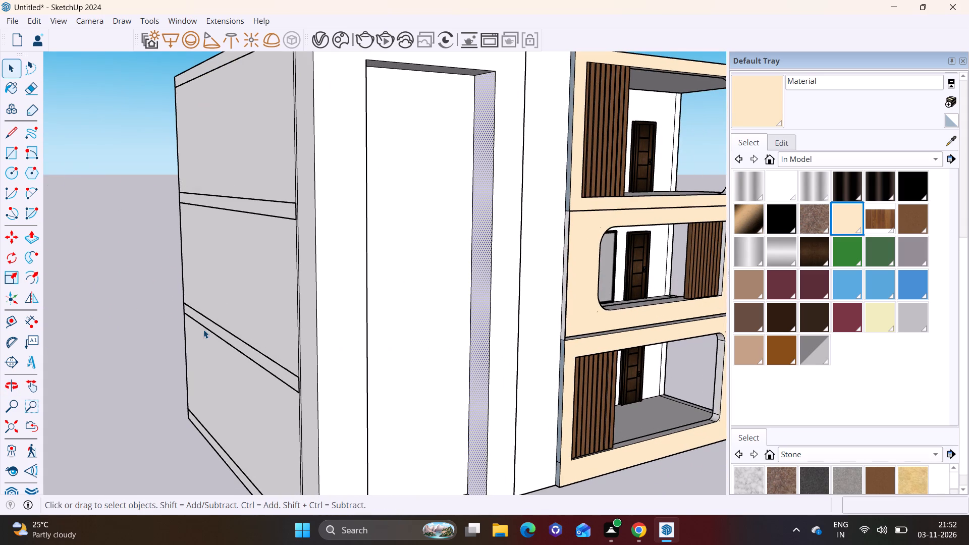
{"action": "left_click", "coordinate": [36, 242]}
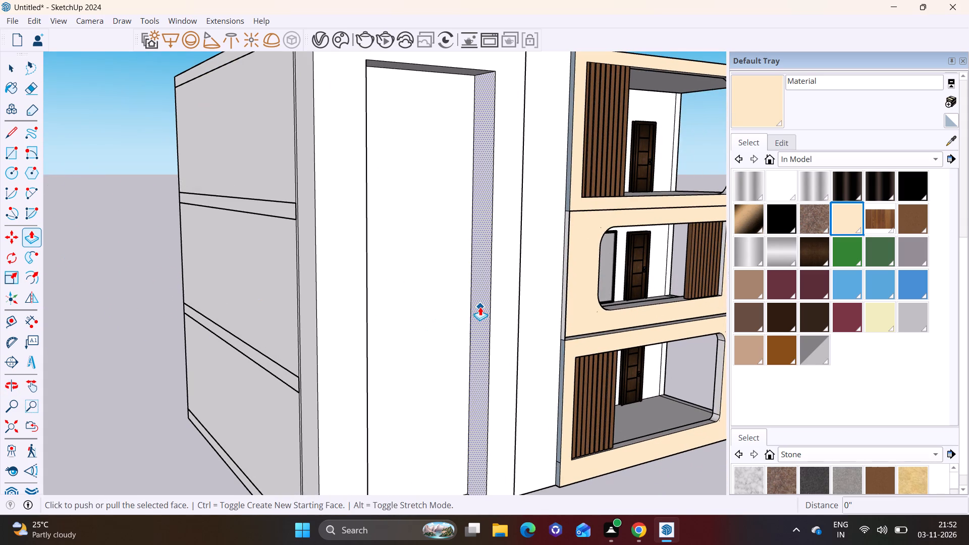
{"action": "left_click", "coordinate": [480, 307]}
{"action": "left_click", "coordinate": [495, 299]}
{"action": "scroll", "coordinate": [455, 327], "scroll_direction": "down", "scroll_amount": 5}
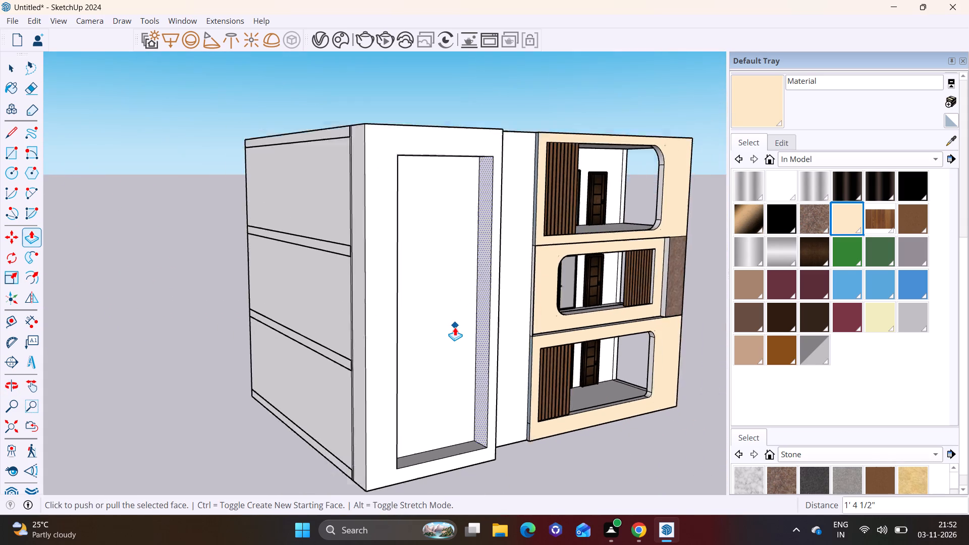
Adjust the recess's inner side face farthest from the cream frames, pushing it outward 8" and pulling it back in 10 11/16".
{"action": "middle_click_drag", "start_coordinate": [455, 327], "coordinate": [354, 320]}
{"action": "middle_click_drag", "start_coordinate": [349, 339], "coordinate": [214, 336]}
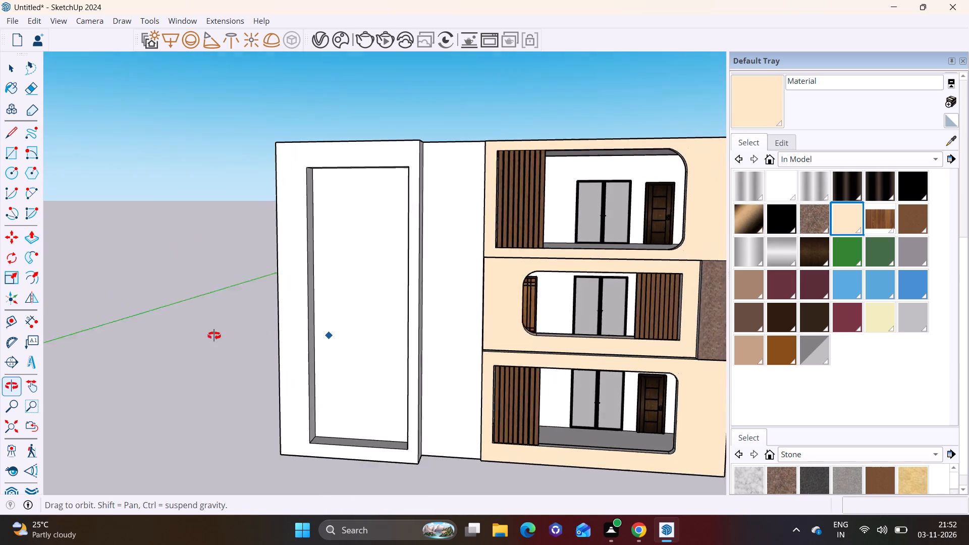
{"action": "middle_click_drag", "start_coordinate": [214, 336], "coordinate": [199, 333]}
{"action": "scroll", "coordinate": [314, 300], "scroll_direction": "up", "scroll_amount": 3}
{"action": "middle_click_drag", "start_coordinate": [327, 301], "coordinate": [270, 307]}
{"action": "key", "text": "space"}
{"action": "left_click", "coordinate": [302, 293]}
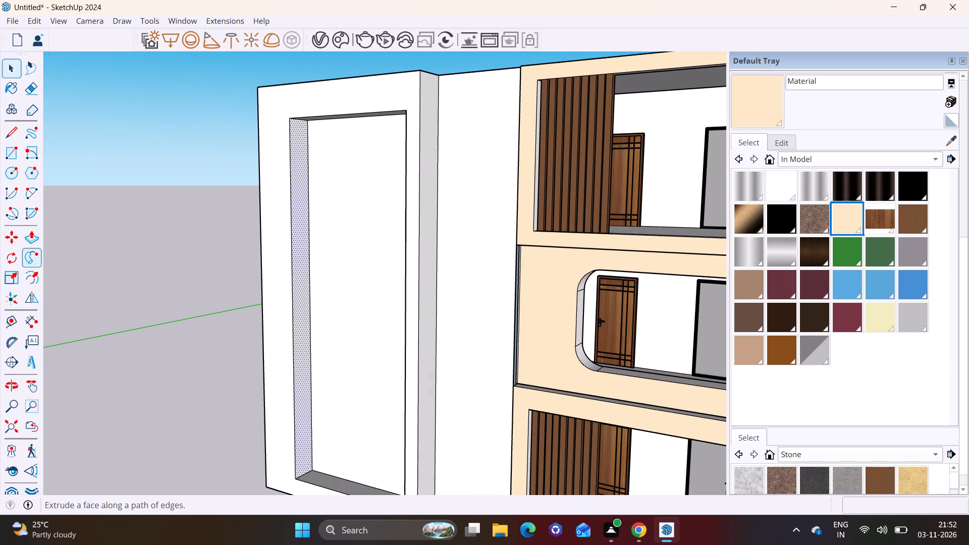
{"action": "left_click", "coordinate": [37, 243]}
{"action": "left_click", "coordinate": [292, 292]}
{"action": "left_click", "coordinate": [287, 287]}
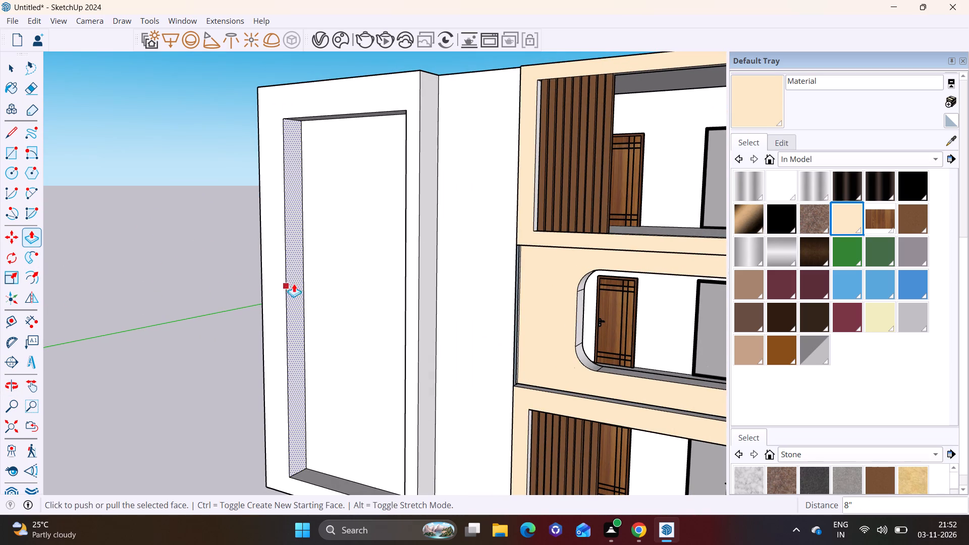
{"action": "left_click", "coordinate": [301, 288]}
{"action": "left_click", "coordinate": [312, 287]}
{"action": "scroll", "coordinate": [330, 295], "scroll_direction": "down", "scroll_amount": 2}
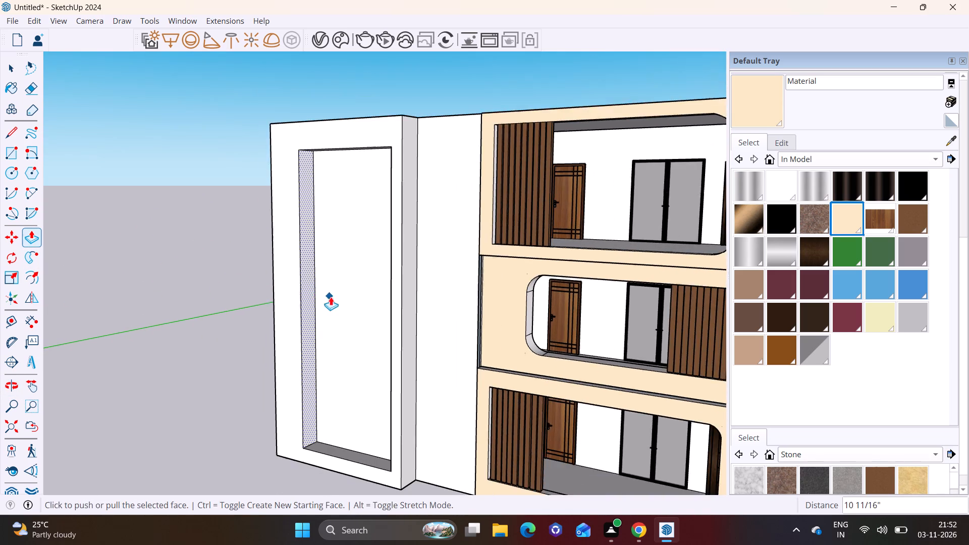
Push/Pull the top face of the projecting panel upward 10' above the roof.
{"action": "middle_click_drag", "start_coordinate": [354, 289], "coordinate": [520, 265]}
{"action": "scroll", "coordinate": [339, 293], "scroll_direction": "down", "scroll_amount": 2}
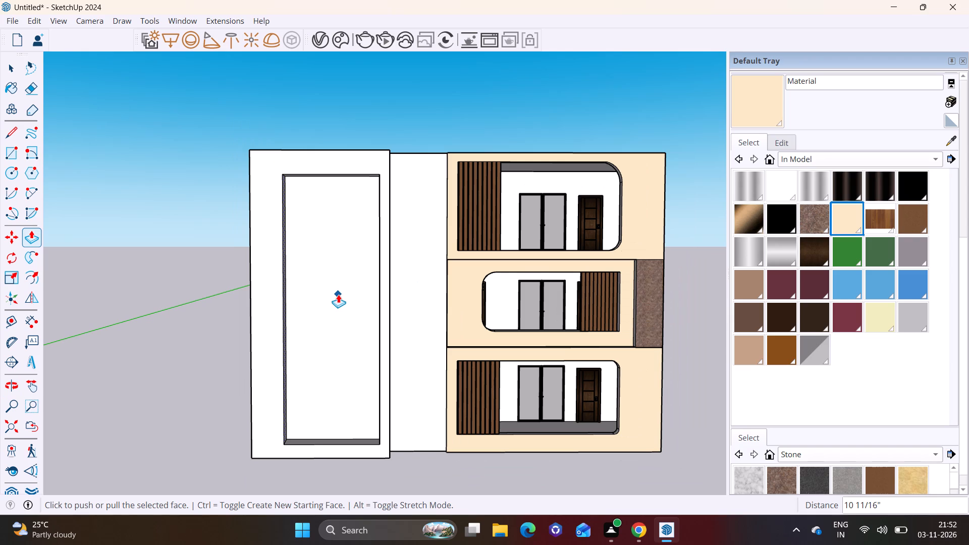
{"action": "scroll", "coordinate": [338, 294], "scroll_direction": "down", "scroll_amount": 4}
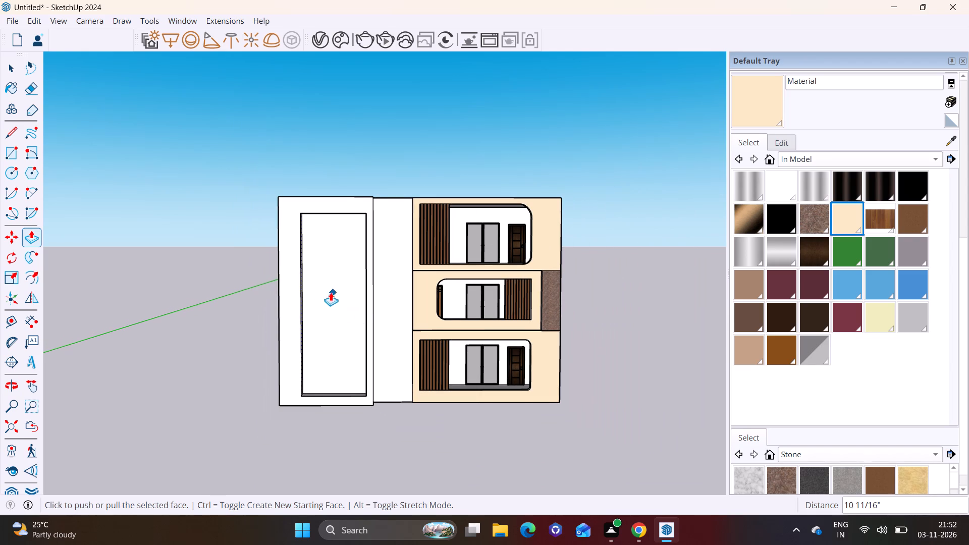
{"action": "middle_click_drag", "start_coordinate": [325, 290], "coordinate": [317, 293], "text": "shift"}
{"action": "middle_click_drag", "start_coordinate": [373, 266], "coordinate": [372, 328]}
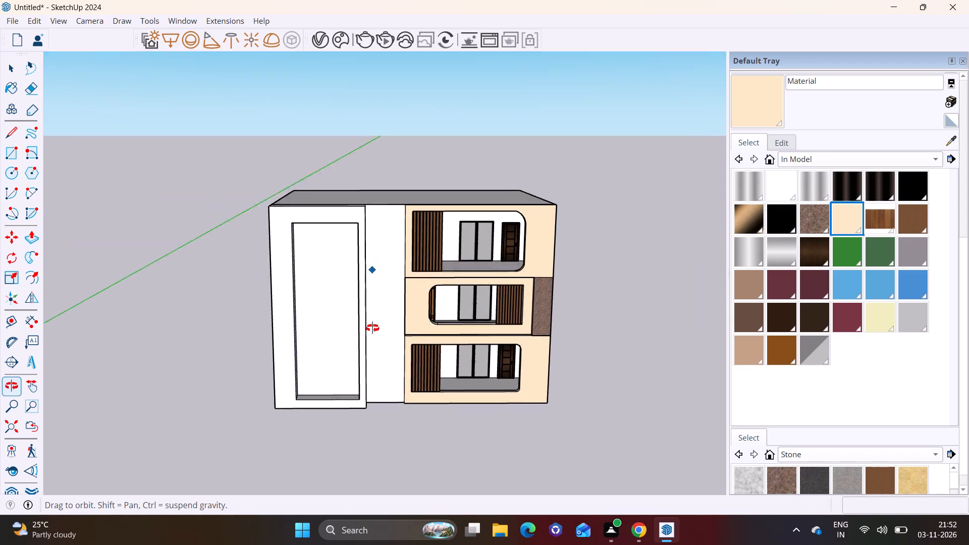
{"action": "middle_click_drag", "start_coordinate": [372, 328], "coordinate": [374, 358]}
{"action": "scroll", "coordinate": [339, 256], "scroll_direction": "up", "scroll_amount": 6}
{"action": "middle_click_drag", "start_coordinate": [390, 237], "coordinate": [334, 310]}
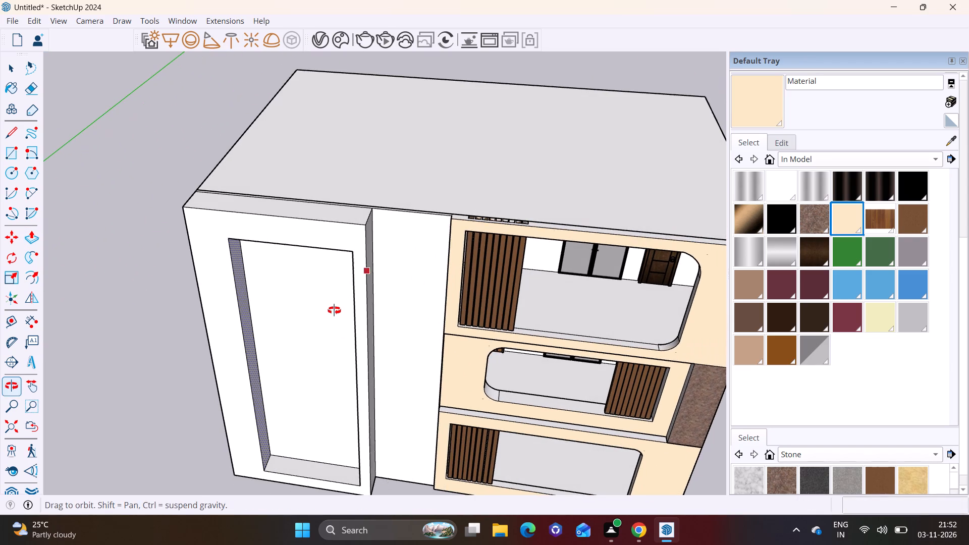
{"action": "middle_click_drag", "start_coordinate": [334, 310], "coordinate": [334, 310]}
{"action": "scroll", "coordinate": [371, 258], "scroll_direction": "down", "scroll_amount": 1}
{"action": "middle_click_drag", "start_coordinate": [371, 258], "coordinate": [282, 345], "text": "shift"}
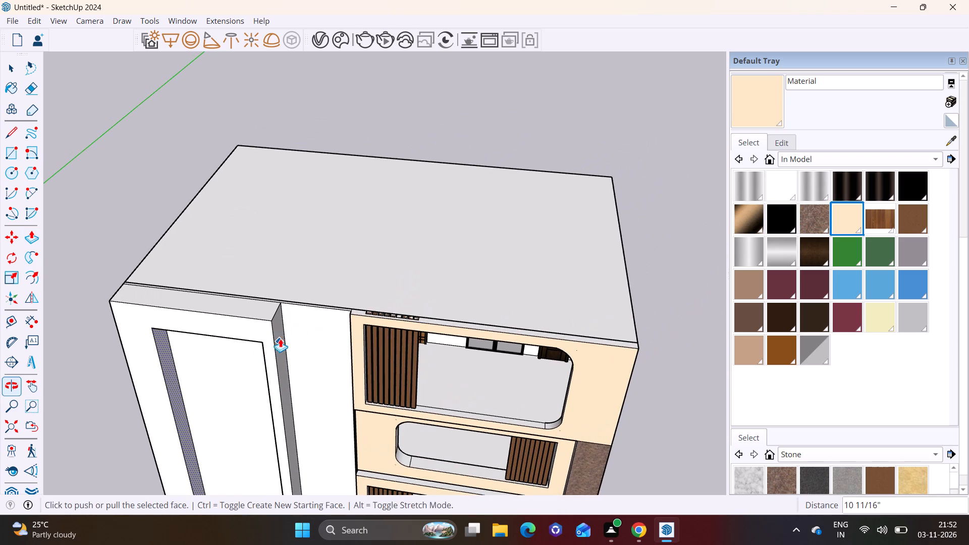
{"action": "middle_click_drag", "start_coordinate": [335, 323], "coordinate": [374, 281]}
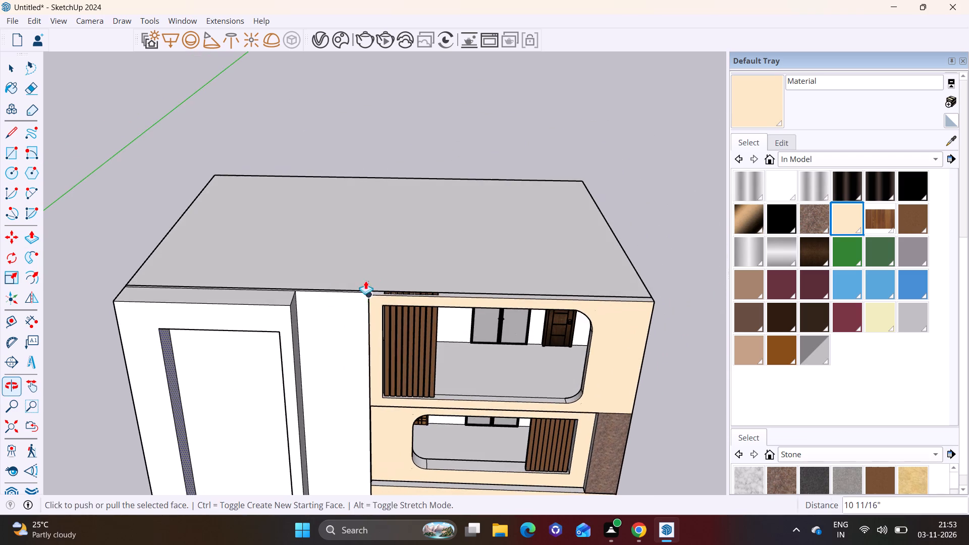
{"action": "middle_click_drag", "start_coordinate": [282, 296], "coordinate": [176, 324]}
{"action": "key", "text": "space"}
{"action": "left_click", "coordinate": [230, 283]}
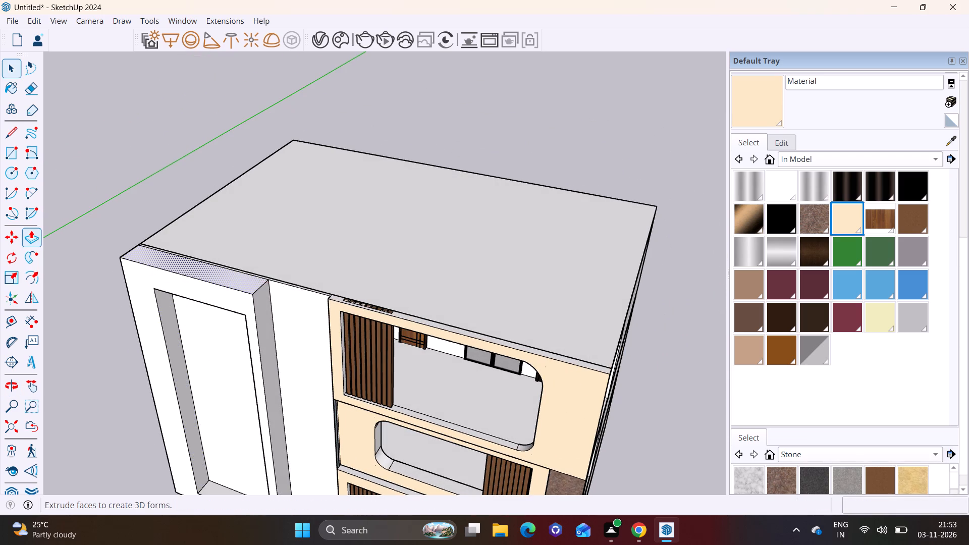
{"action": "left_click", "coordinate": [26, 233]}
{"action": "left_click", "coordinate": [178, 260]}
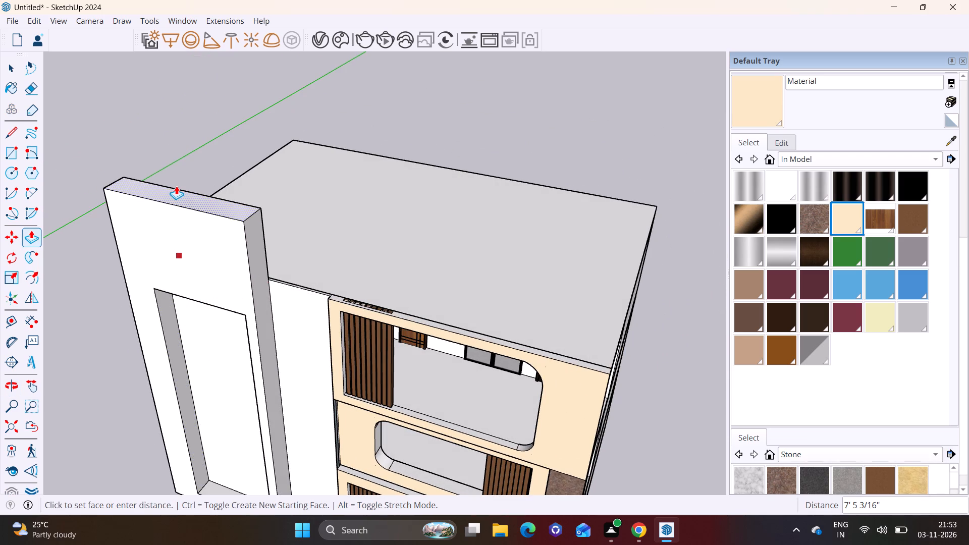
{"action": "type", "text": "10'"}
{"action": "key", "text": "Return"}
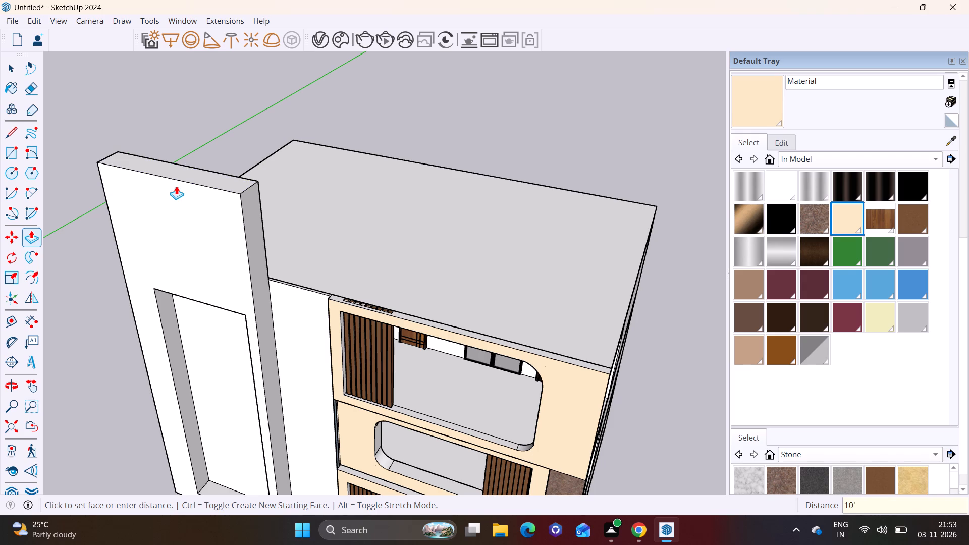
{"action": "key", "text": "space"}
Push/Pull the top inner face of the tall recess upward about 11' so the recess extends into the raised tower.
{"action": "scroll", "coordinate": [213, 251], "scroll_direction": "down", "scroll_amount": 2}
{"action": "middle_click_drag", "start_coordinate": [201, 251], "coordinate": [312, 121]}
{"action": "scroll", "coordinate": [203, 285], "scroll_direction": "up", "scroll_amount": 3}
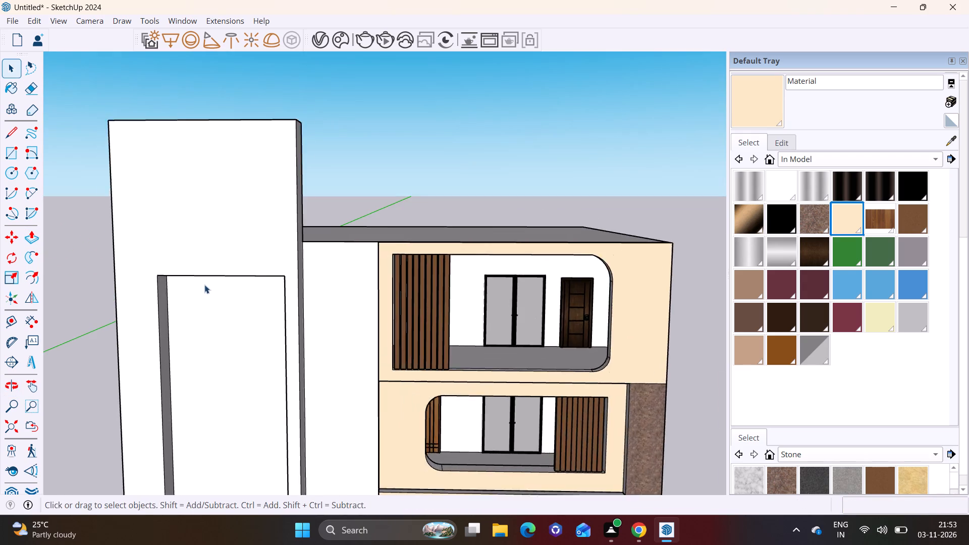
{"action": "middle_click_drag", "start_coordinate": [213, 288], "coordinate": [229, 153]}
{"action": "scroll", "coordinate": [240, 229], "scroll_direction": "up", "scroll_amount": 3}
{"action": "key", "text": "space"}
{"action": "left_click", "coordinate": [241, 229]}
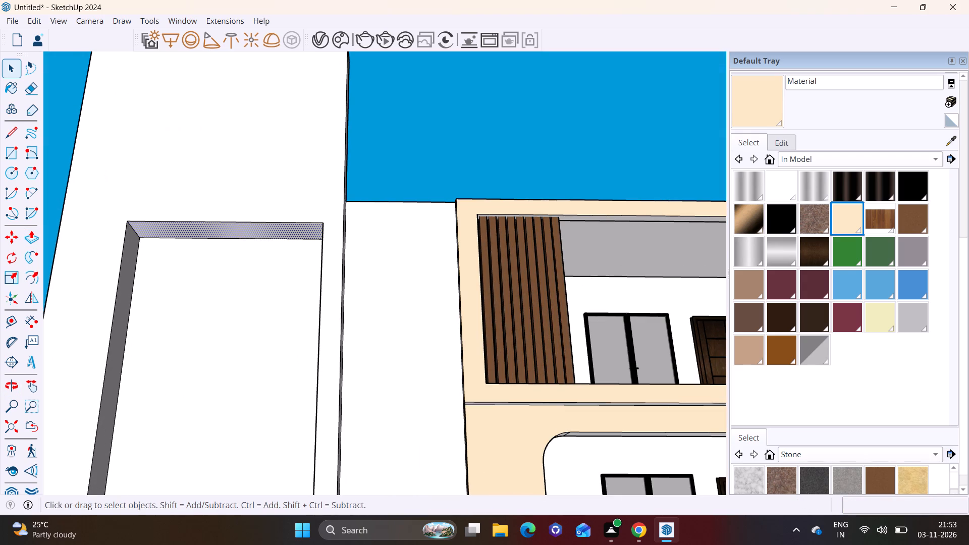
{"action": "left_click", "coordinate": [38, 234]}
{"action": "left_click", "coordinate": [173, 231]}
{"action": "left_click", "coordinate": [219, 225]}
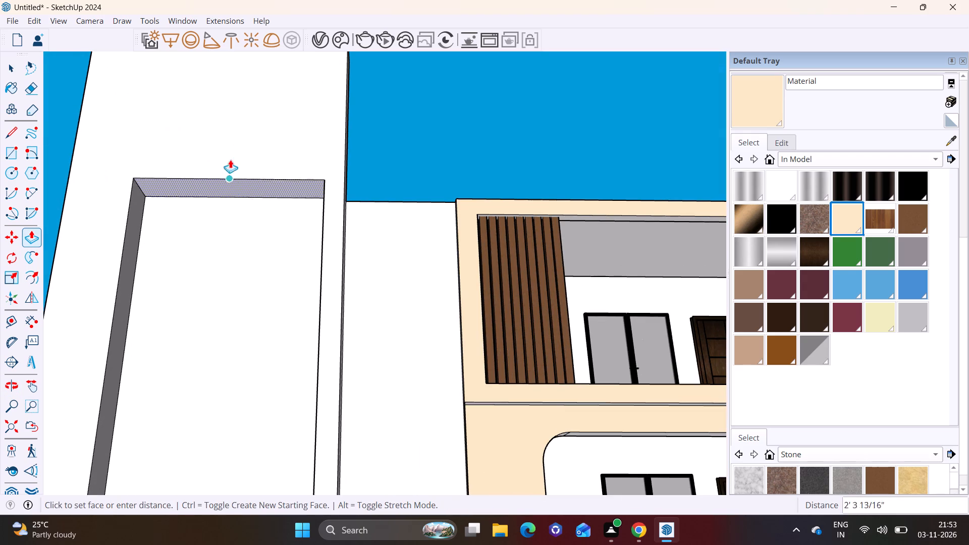
{"action": "scroll", "coordinate": [234, 147], "scroll_direction": "down", "scroll_amount": 4}
{"action": "middle_click_drag", "start_coordinate": [245, 79], "coordinate": [242, 131], "text": "shift"}
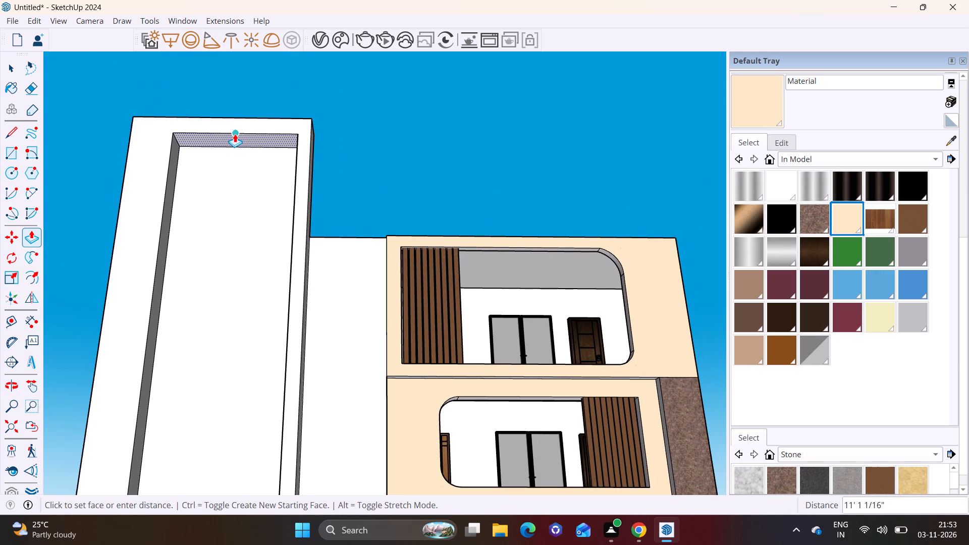
{"action": "left_click", "coordinate": [235, 134]}
{"action": "scroll", "coordinate": [283, 199], "scroll_direction": "down", "scroll_amount": 3}
{"action": "key", "text": "space"}
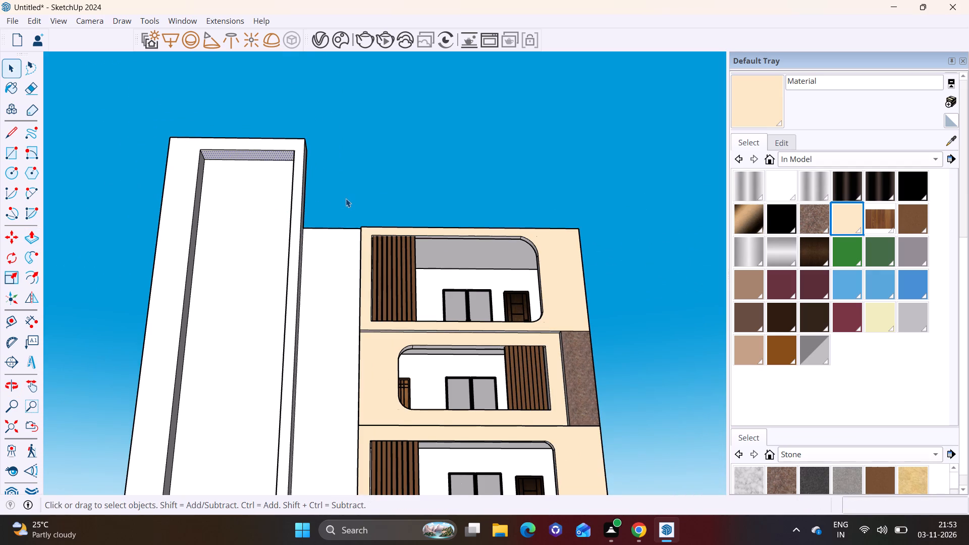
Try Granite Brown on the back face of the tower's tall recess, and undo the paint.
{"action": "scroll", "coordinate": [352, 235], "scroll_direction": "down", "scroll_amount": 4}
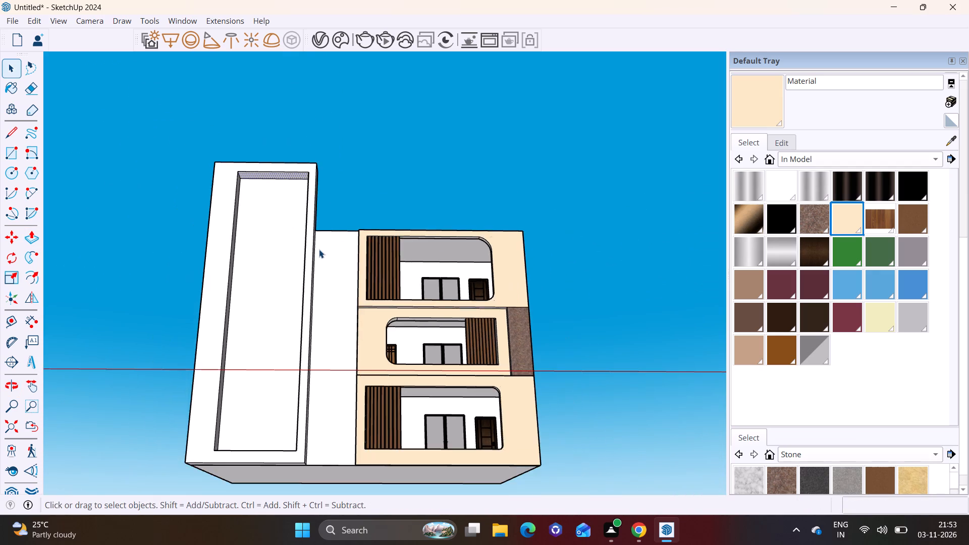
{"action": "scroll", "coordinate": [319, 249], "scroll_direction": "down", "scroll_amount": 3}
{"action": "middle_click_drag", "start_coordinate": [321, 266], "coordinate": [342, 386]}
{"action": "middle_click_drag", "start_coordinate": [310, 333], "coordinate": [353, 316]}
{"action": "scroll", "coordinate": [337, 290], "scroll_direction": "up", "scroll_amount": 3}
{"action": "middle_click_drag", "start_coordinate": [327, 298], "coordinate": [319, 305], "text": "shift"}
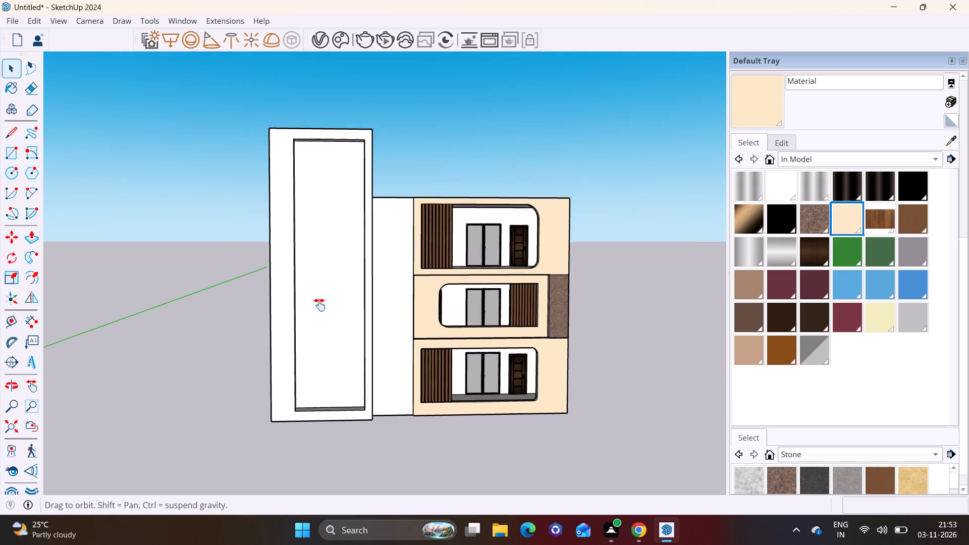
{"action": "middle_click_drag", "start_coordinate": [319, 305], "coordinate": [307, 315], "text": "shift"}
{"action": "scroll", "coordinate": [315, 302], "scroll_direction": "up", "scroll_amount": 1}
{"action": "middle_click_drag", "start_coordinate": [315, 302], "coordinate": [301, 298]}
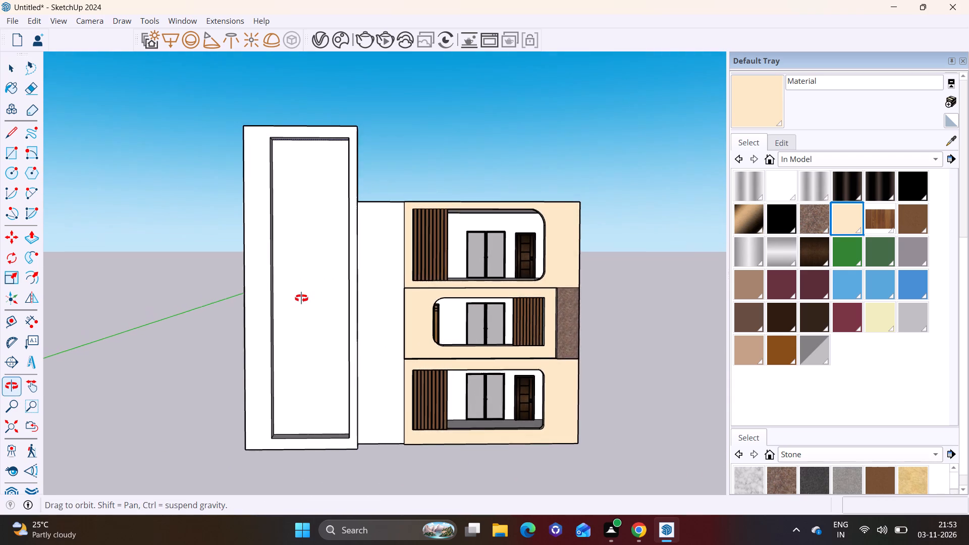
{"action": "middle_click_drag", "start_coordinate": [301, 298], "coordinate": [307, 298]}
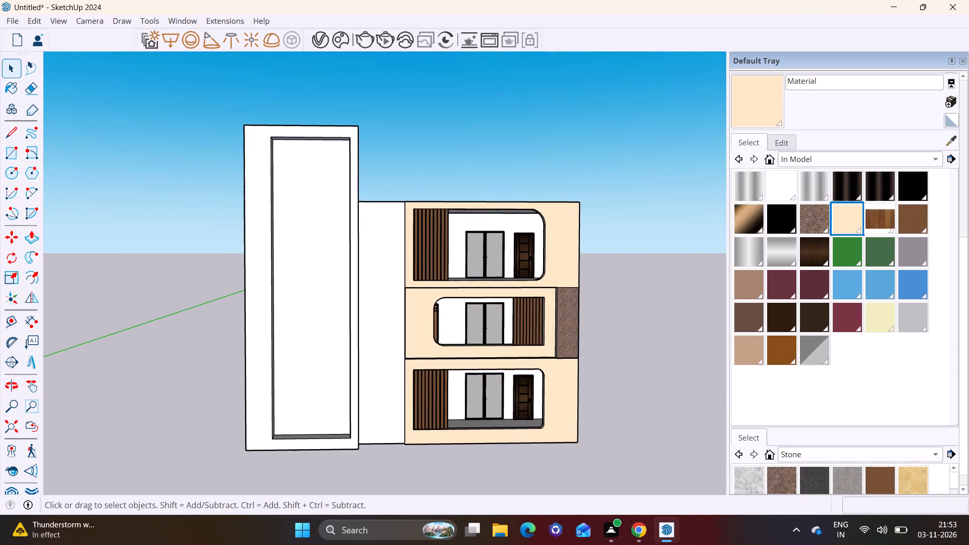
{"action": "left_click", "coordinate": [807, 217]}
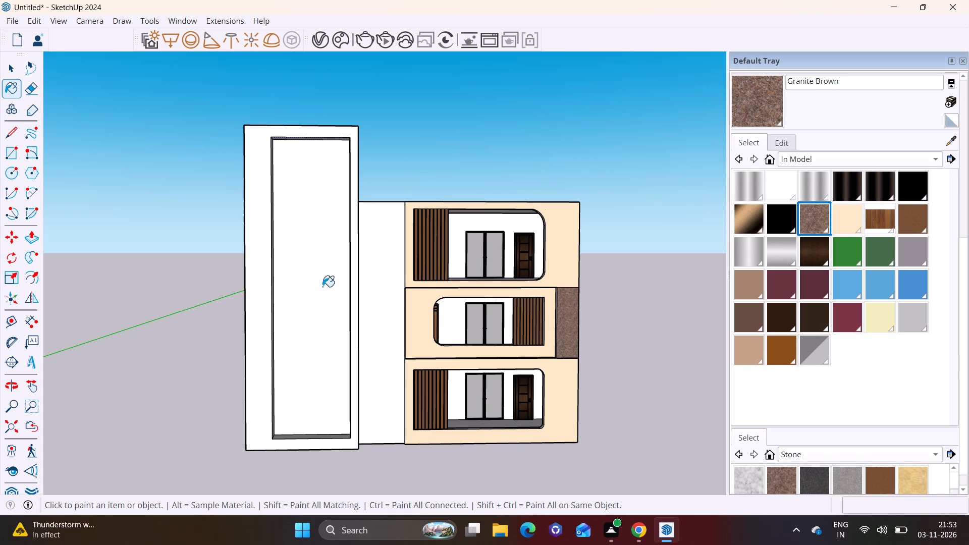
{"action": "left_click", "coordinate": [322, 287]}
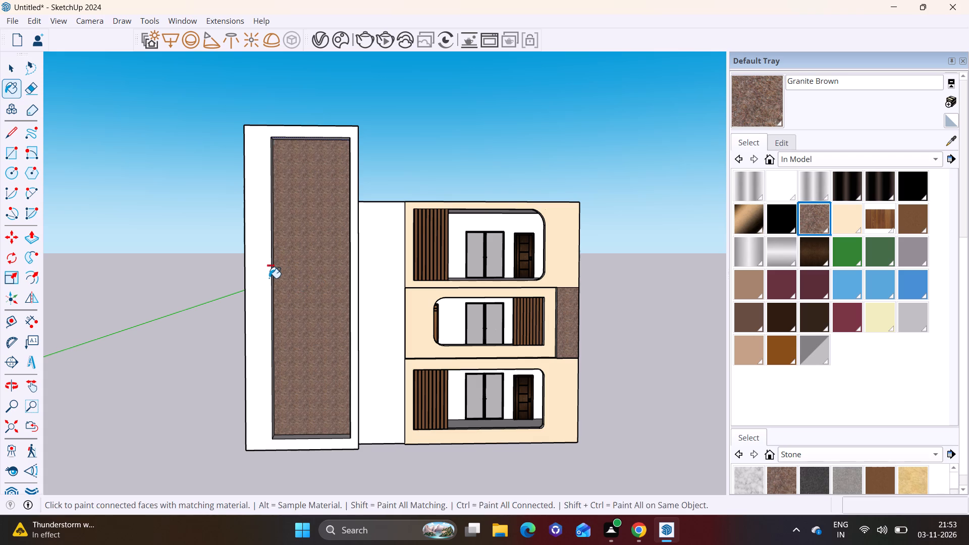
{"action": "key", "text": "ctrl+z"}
Paint the back face of the tall recess with the Stone Marble material from the Stone collection.
{"action": "scroll", "coordinate": [826, 479], "scroll_direction": "down", "scroll_amount": 1}
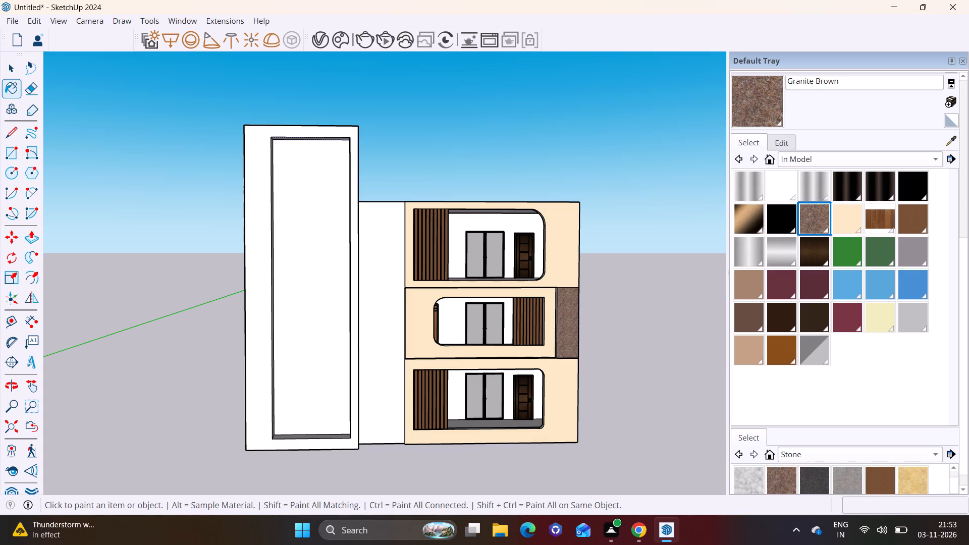
{"action": "scroll", "coordinate": [848, 480], "scroll_direction": "down", "scroll_amount": 2}
{"action": "left_click", "coordinate": [749, 481]}
{"action": "left_click", "coordinate": [338, 312]}
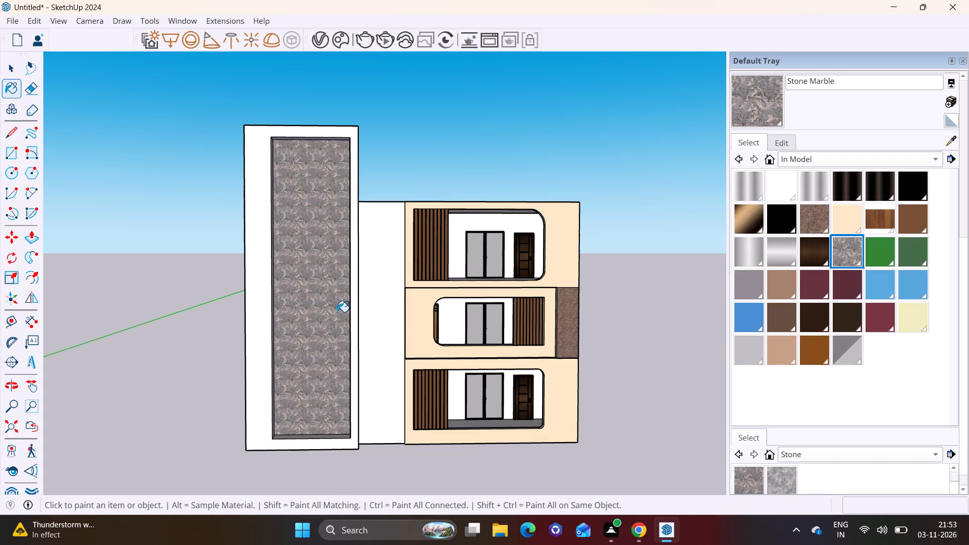
Lighten the Stone Marble material by raising its HSB brightness to 84.
{"action": "left_click", "coordinate": [776, 141]}
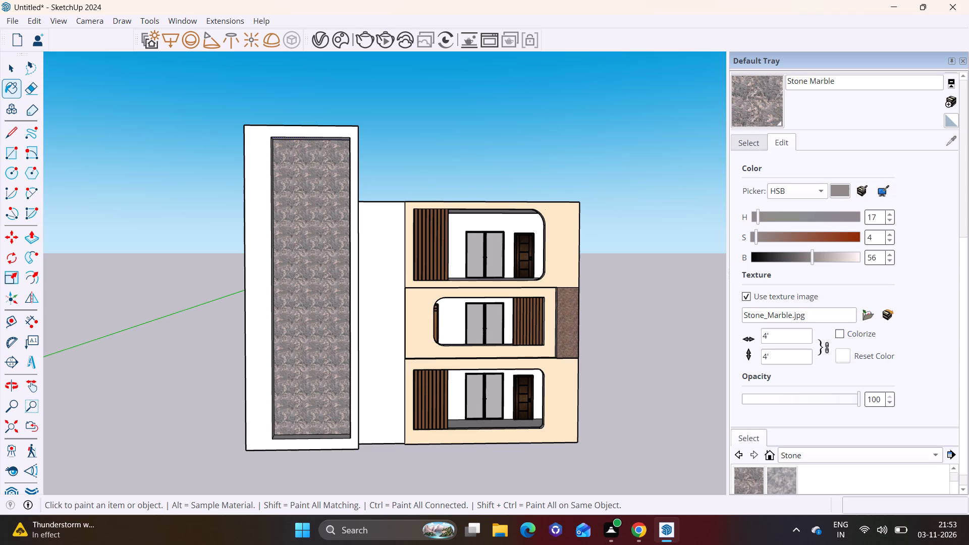
{"action": "left_click_drag", "start_coordinate": [809, 257], "coordinate": [826, 257]}
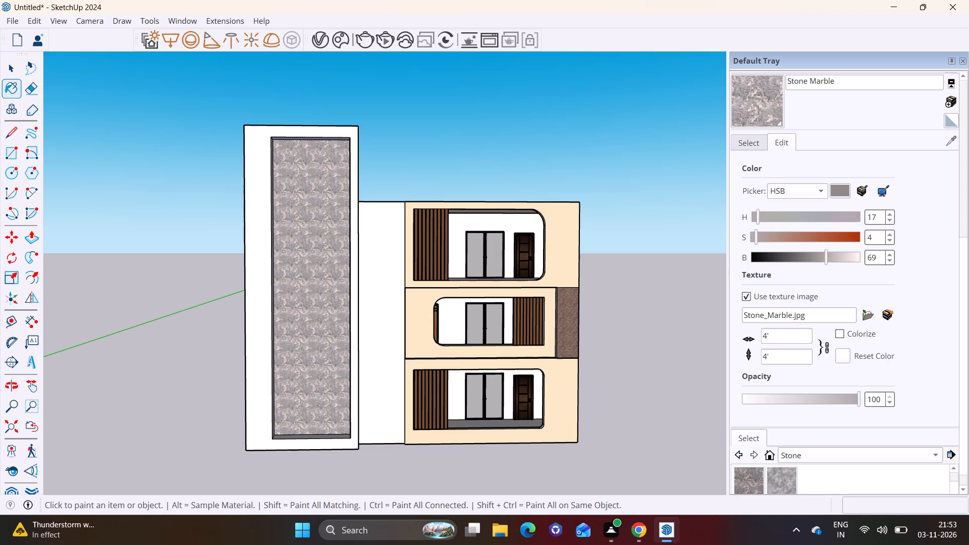
{"action": "left_click_drag", "start_coordinate": [826, 257], "coordinate": [838, 258]}
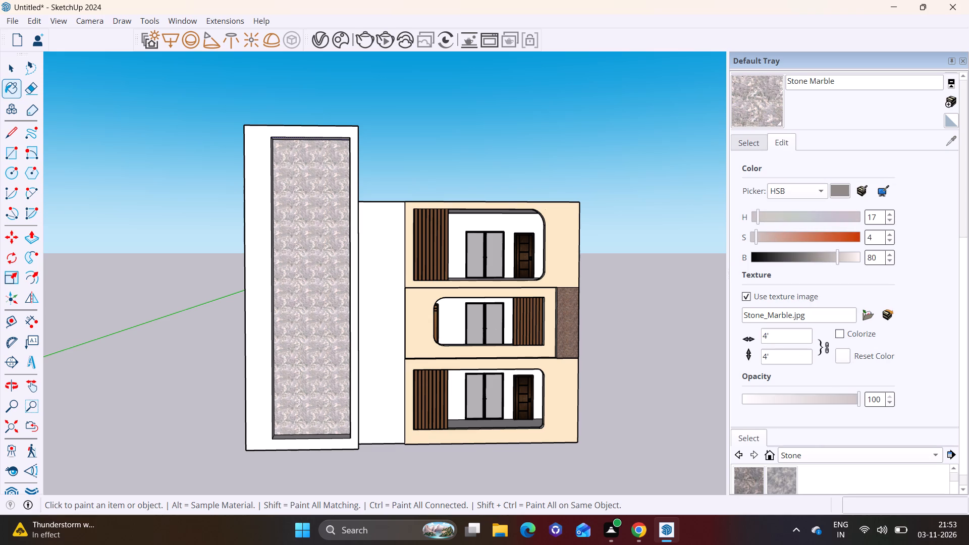
{"action": "left_click_drag", "start_coordinate": [838, 258], "coordinate": [842, 258]}
{"action": "left_click", "coordinate": [842, 258]}
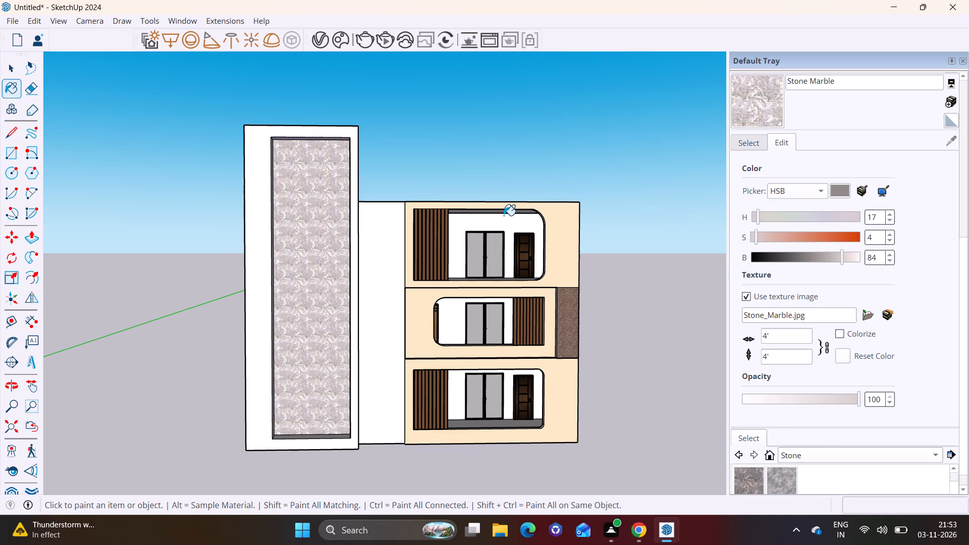
Draw a tall rectangle about 5' 10" by 26' 9 1/2" on the marble back face of the recess.
{"action": "middle_click_drag", "start_coordinate": [429, 210], "coordinate": [416, 242], "text": "shift"}
{"action": "left_click", "coordinate": [15, 154]}
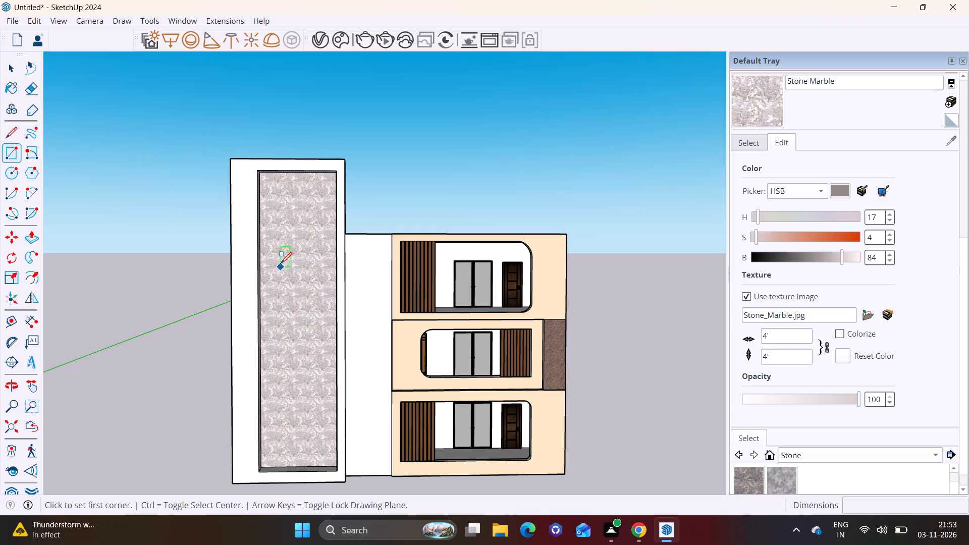
{"action": "left_click", "coordinate": [279, 234]}
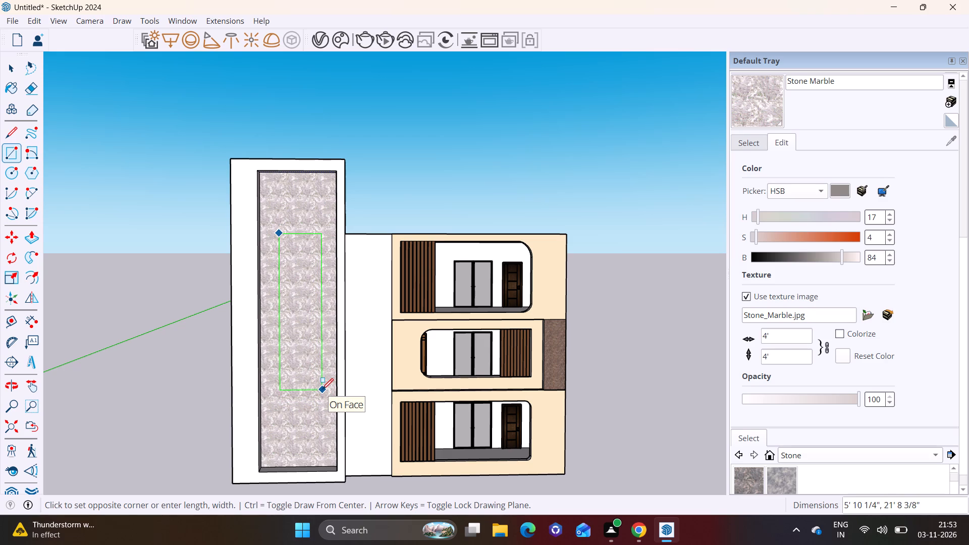
{"action": "left_click", "coordinate": [322, 426]}
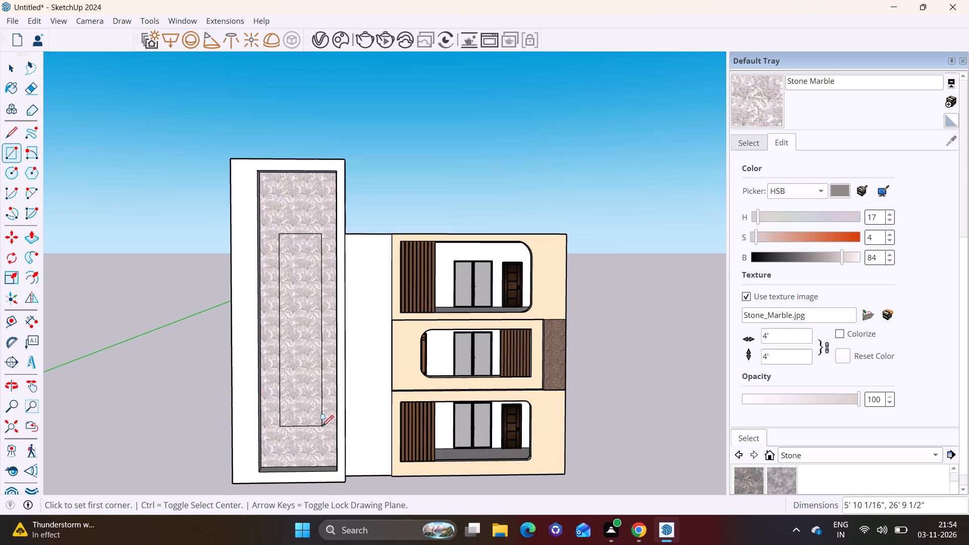
Offset the tall rectangle's edges inward to form a narrow border around it.
{"action": "key", "text": "space"}
{"action": "left_click", "coordinate": [301, 377]}
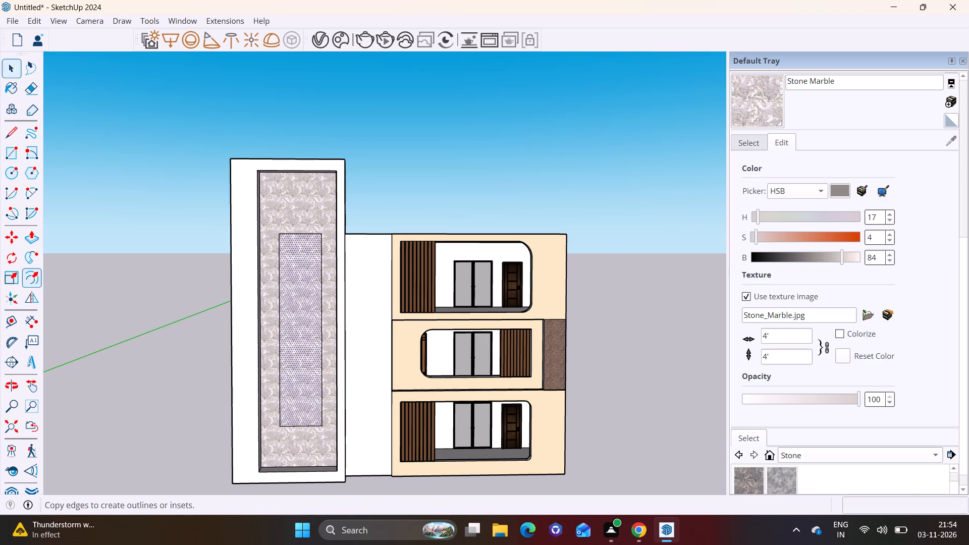
{"action": "left_click", "coordinate": [29, 276]}
{"action": "left_click", "coordinate": [309, 350]}
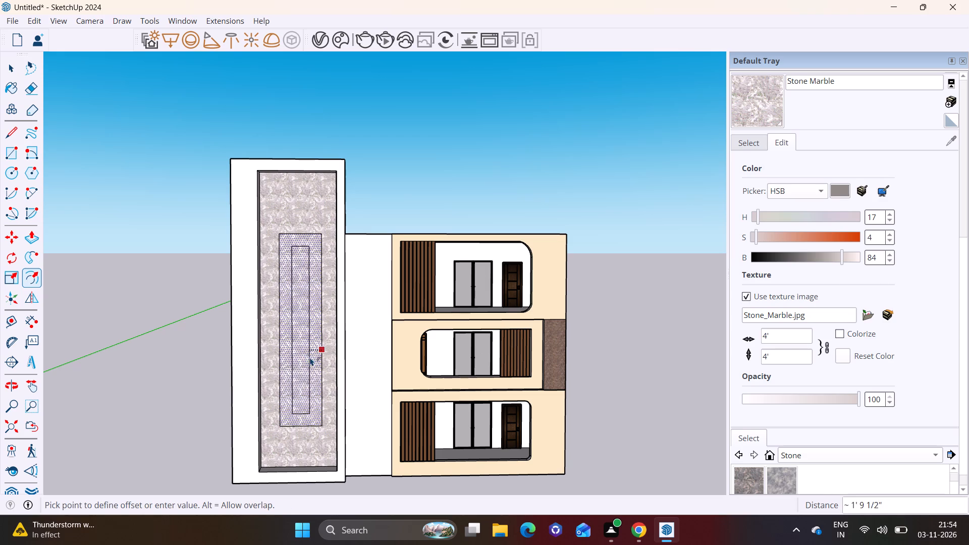
{"action": "left_click", "coordinate": [317, 363]}
Push/Pull the narrow border face out from the marble about 11 1/2" to form a raised window frame.
{"action": "middle_click_drag", "start_coordinate": [314, 363], "coordinate": [268, 374]}
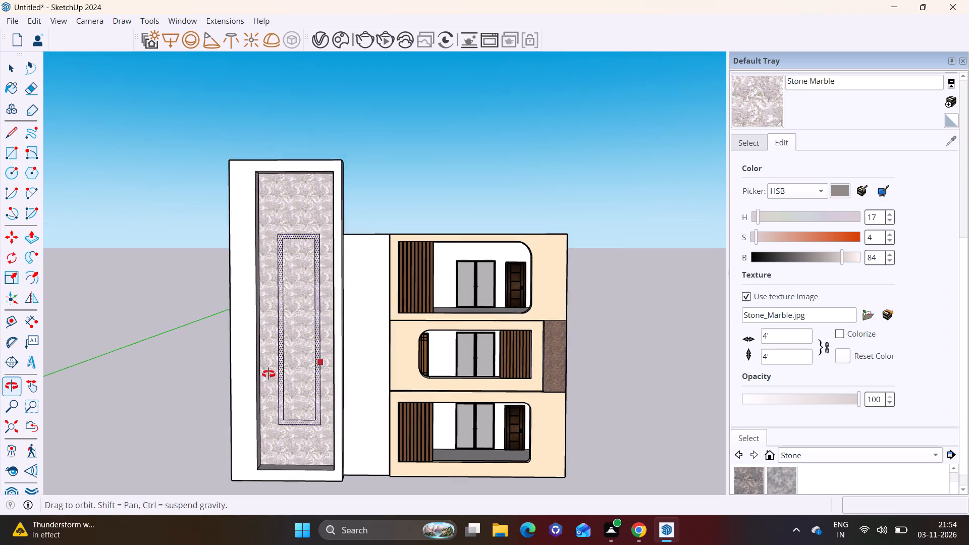
{"action": "middle_click_drag", "start_coordinate": [268, 374], "coordinate": [225, 380]}
{"action": "key", "text": "space"}
{"action": "left_click", "coordinate": [27, 238]}
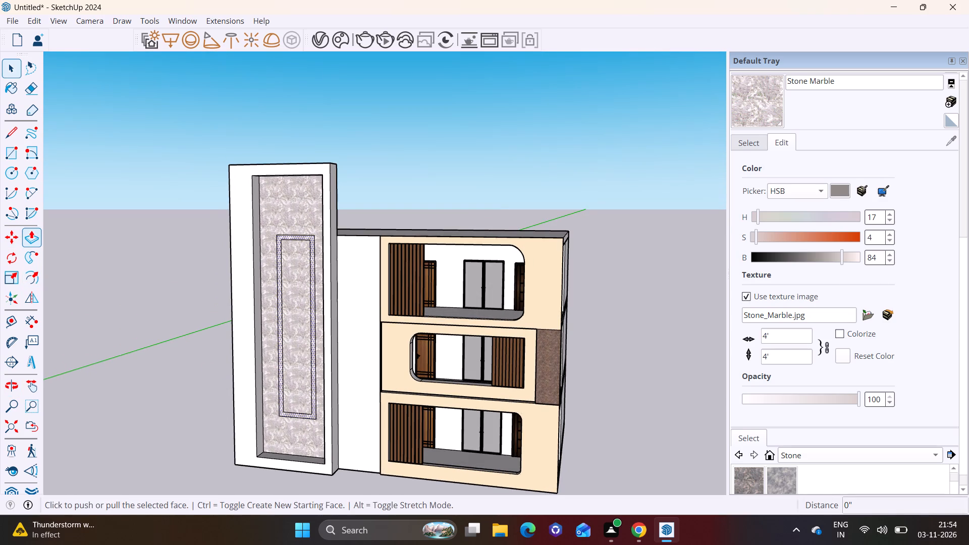
{"action": "left_click", "coordinate": [307, 334]}
{"action": "left_click", "coordinate": [304, 334]}
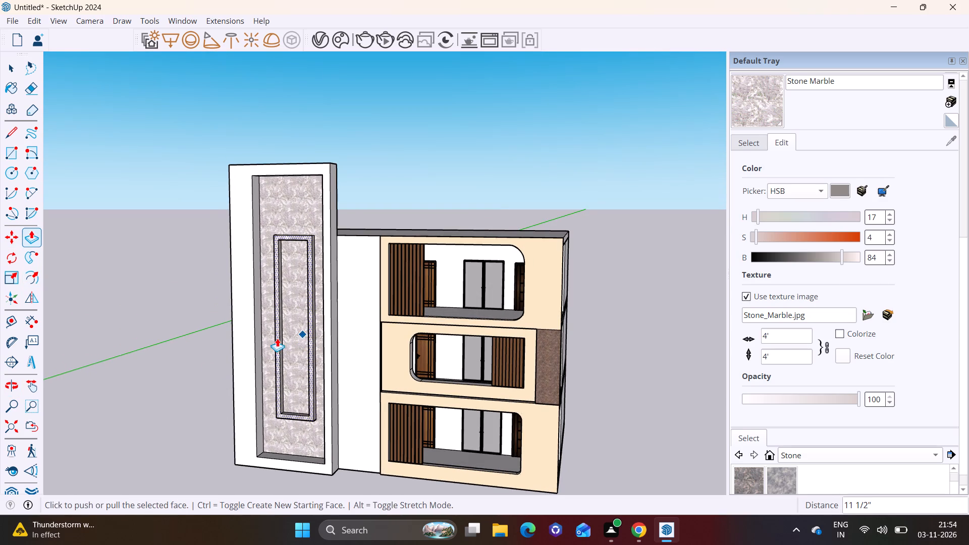
{"action": "key", "text": "space"}
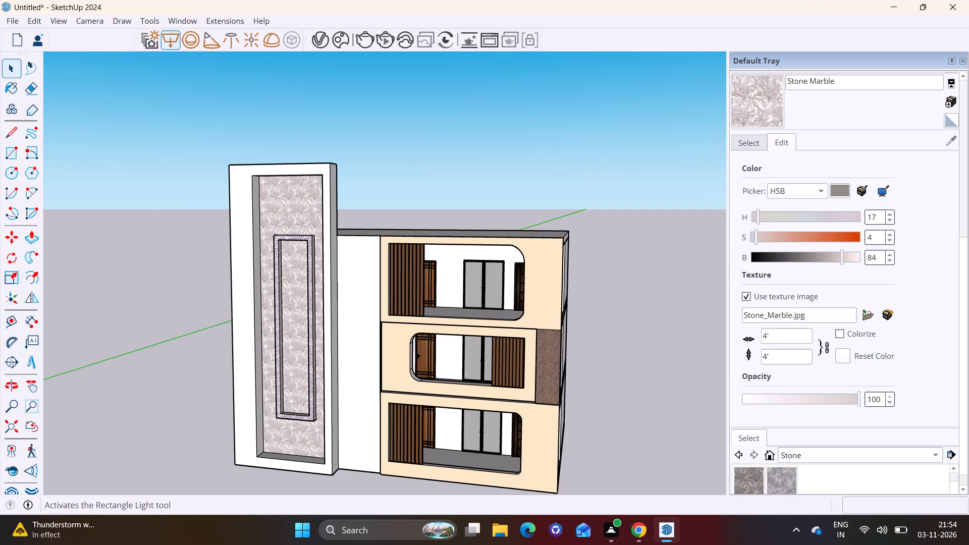
Search 3D Warehouse models for "glass window".
{"action": "left_click", "coordinate": [176, 23]}
{"action": "left_click", "coordinate": [203, 118]}
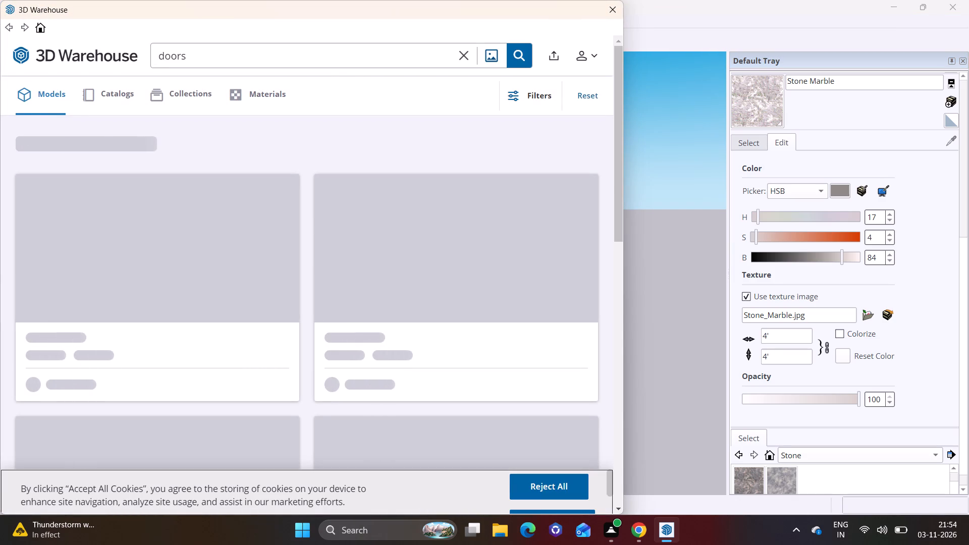
{"action": "left_click", "coordinate": [467, 52]}
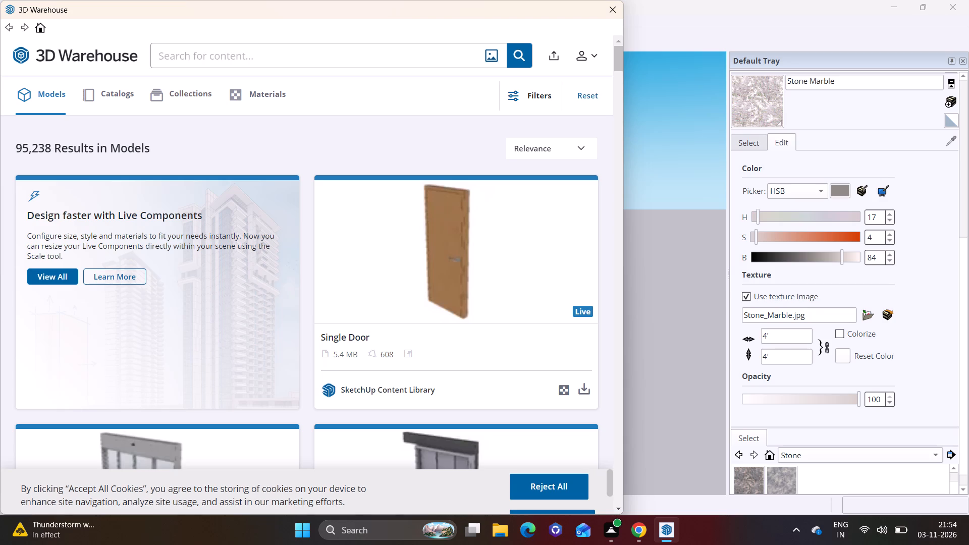
{"action": "type", "text": "glass window"}
{"action": "key", "text": "Return"}
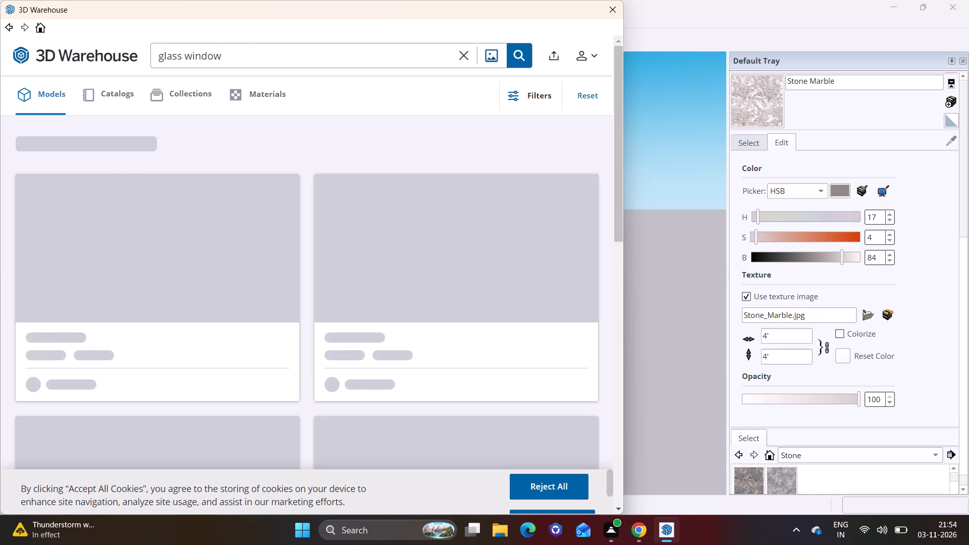
Browse the glass window models and load the 45 KB black-framed, two-column Glass Window directly into the house model.
{"action": "scroll", "coordinate": [428, 71], "scroll_direction": "down", "scroll_amount": 1}
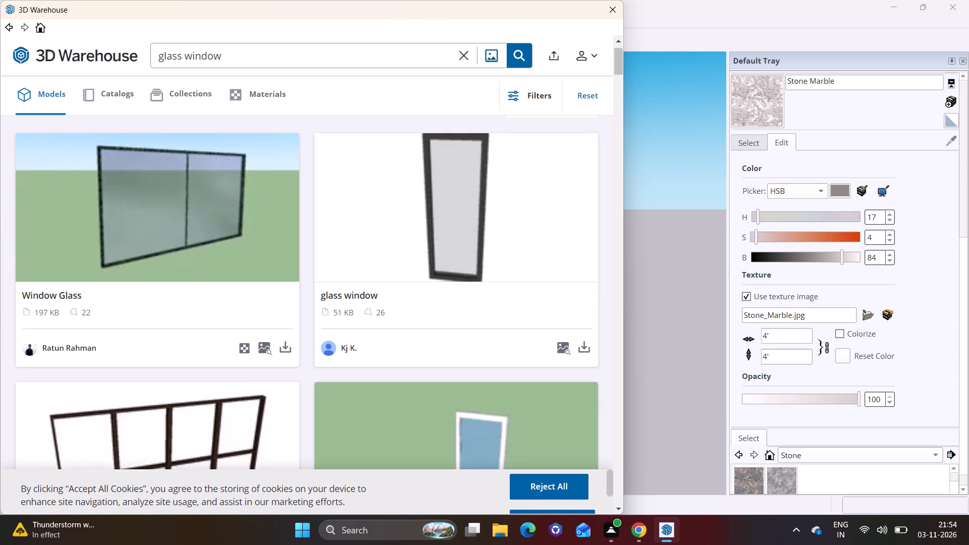
{"action": "scroll", "coordinate": [464, 312], "scroll_direction": "down", "scroll_amount": 9}
{"action": "scroll", "coordinate": [366, 383], "scroll_direction": "down", "scroll_amount": 2}
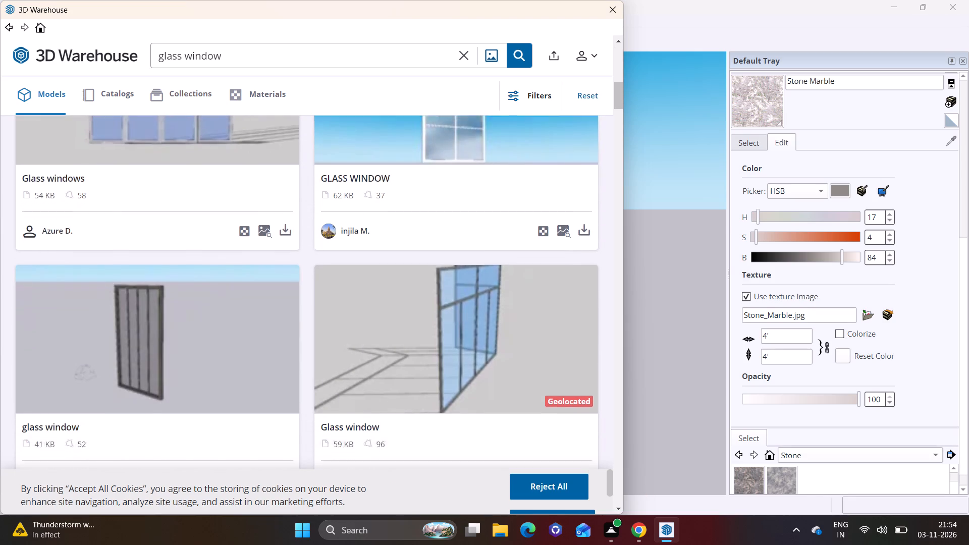
{"action": "scroll", "coordinate": [379, 377], "scroll_direction": "down", "scroll_amount": 11}
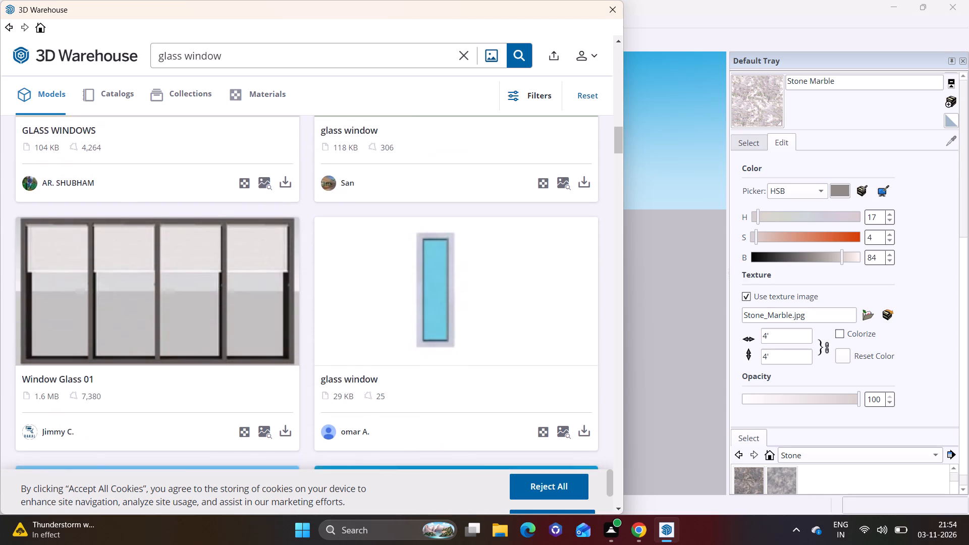
{"action": "scroll", "coordinate": [384, 377], "scroll_direction": "down", "scroll_amount": 3}
{"action": "scroll", "coordinate": [391, 377], "scroll_direction": "up", "scroll_amount": 13}
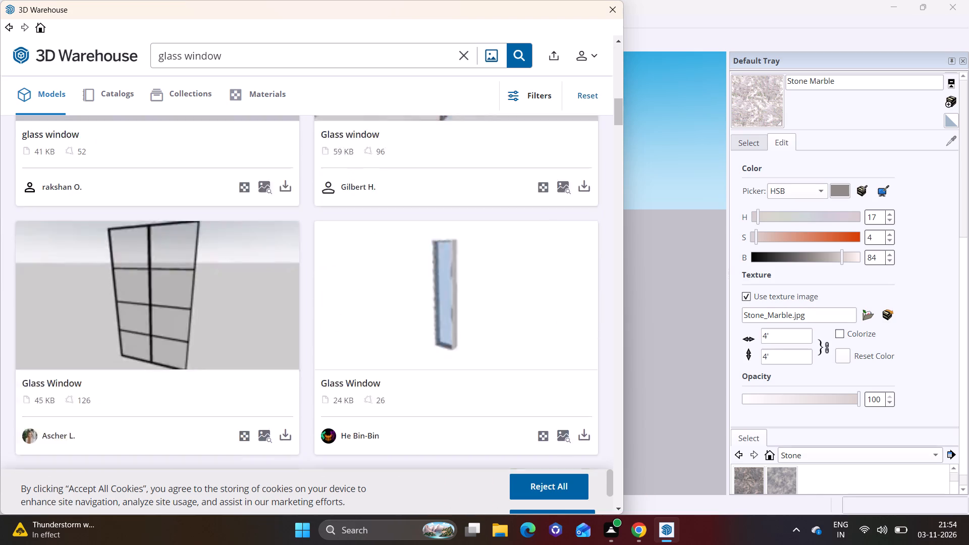
{"action": "scroll", "coordinate": [375, 377], "scroll_direction": "down", "scroll_amount": 4}
{"action": "left_click", "coordinate": [281, 308]}
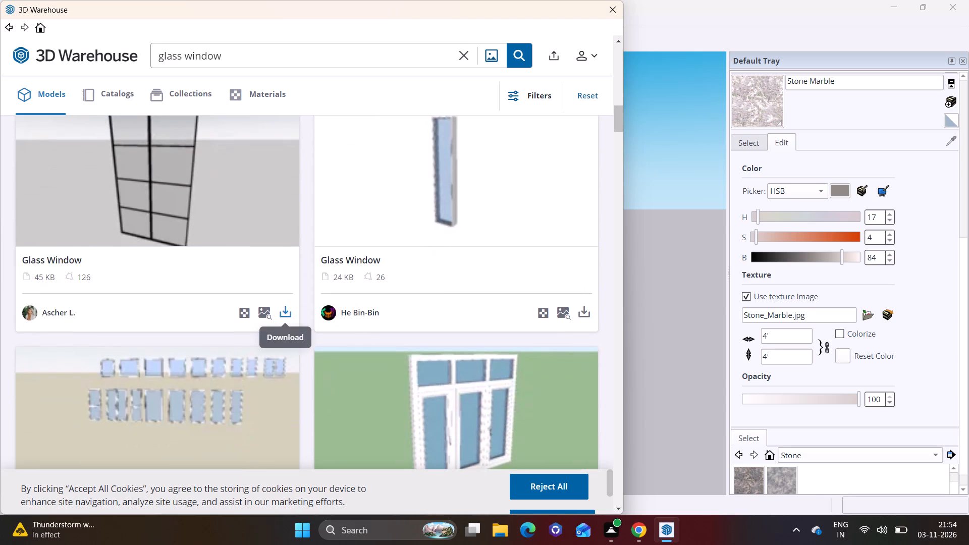
{"action": "left_click", "coordinate": [253, 271]}
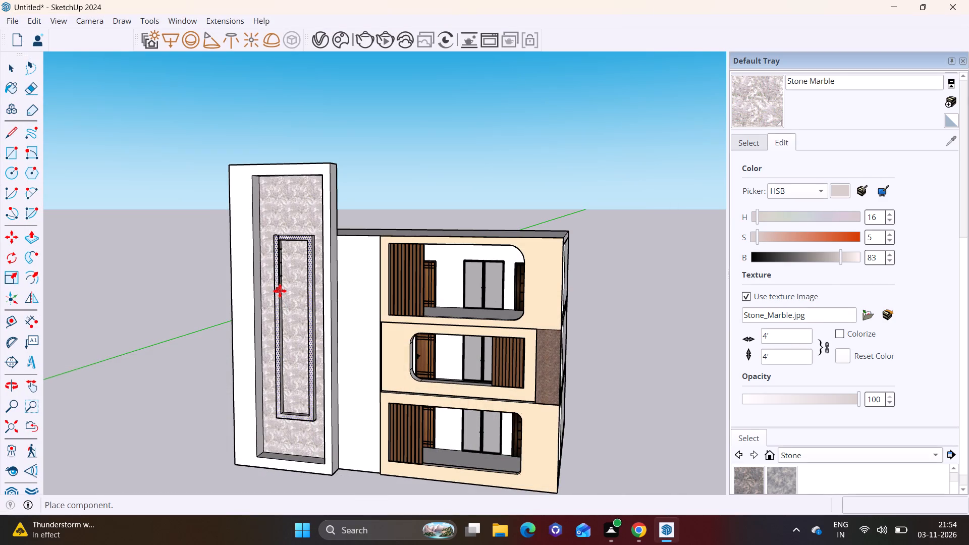
Place the downloaded glass window on the flat roof beside the tall tower.
{"action": "middle_click_drag", "start_coordinate": [336, 234], "coordinate": [298, 306]}
{"action": "scroll", "coordinate": [299, 305], "scroll_direction": "down", "scroll_amount": 1}
{"action": "left_click", "coordinate": [353, 228]}
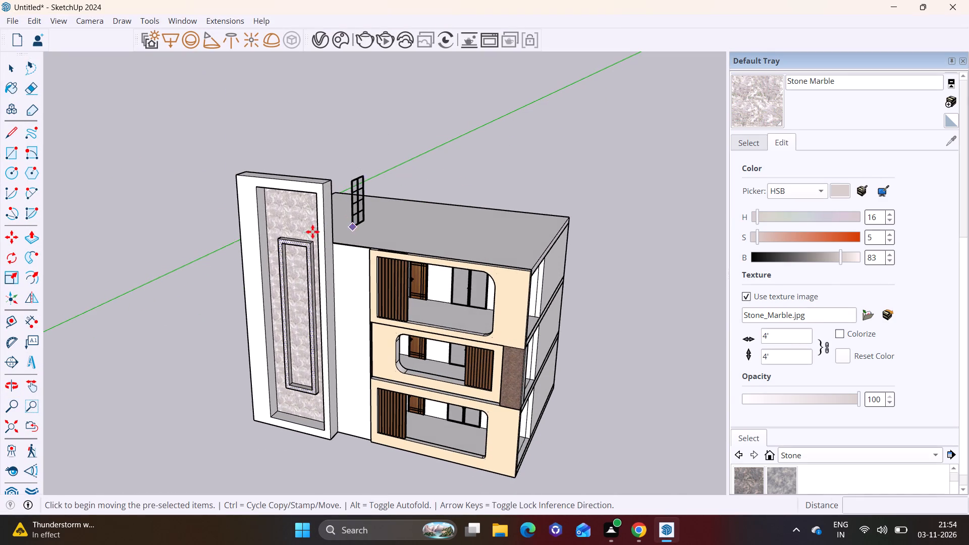
Rotate the glass window 90 degrees horizontally so it faces the same way as the front facade.
{"action": "left_click", "coordinate": [13, 257]}
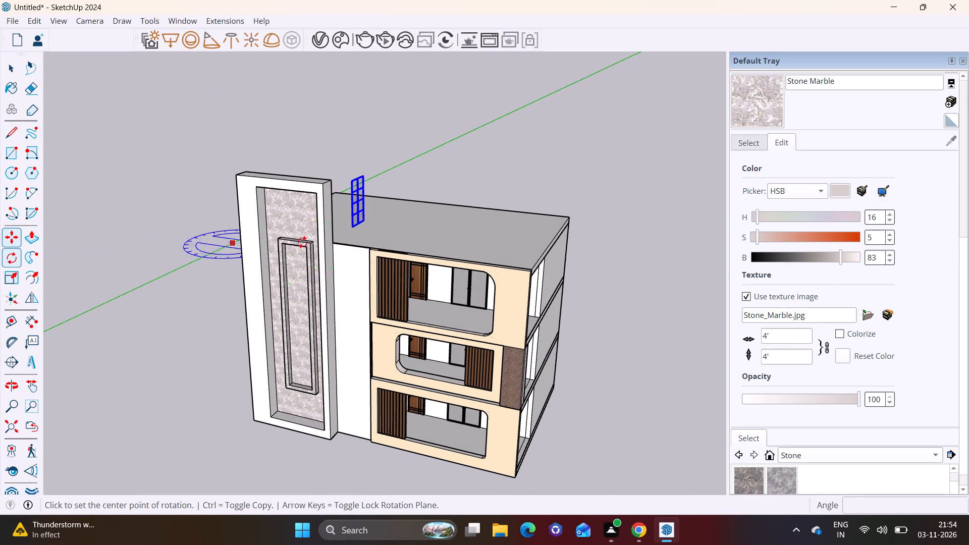
{"action": "left_click", "coordinate": [401, 227]}
{"action": "left_click", "coordinate": [474, 232]}
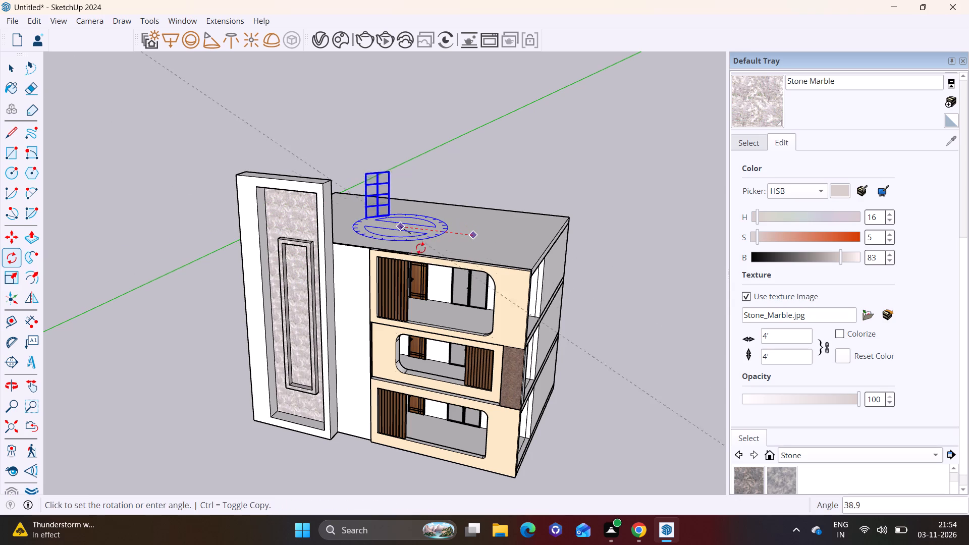
{"action": "left_click", "coordinate": [374, 254]}
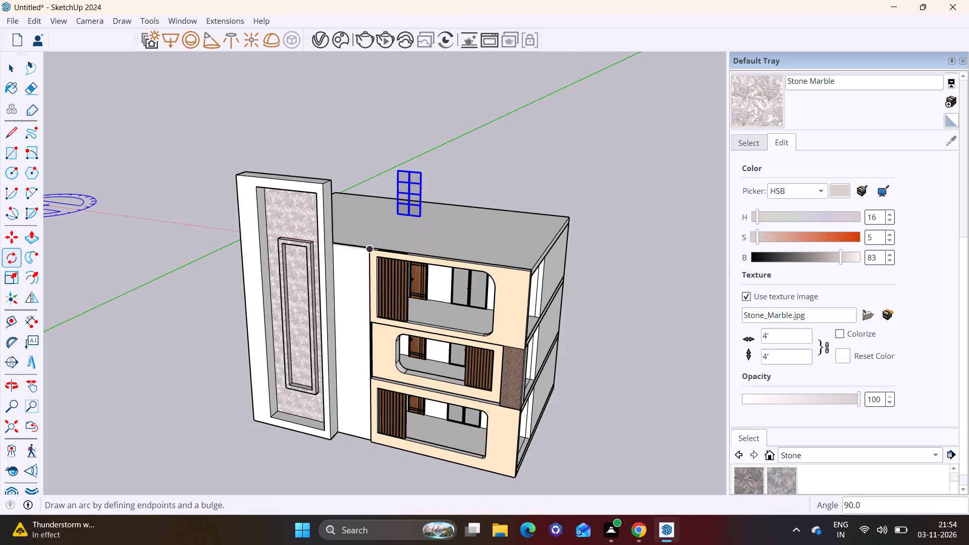
Move the glass window by its top corner from the roof into the upper inner corner of the tower's raised window frame.
{"action": "left_click", "coordinate": [13, 237]}
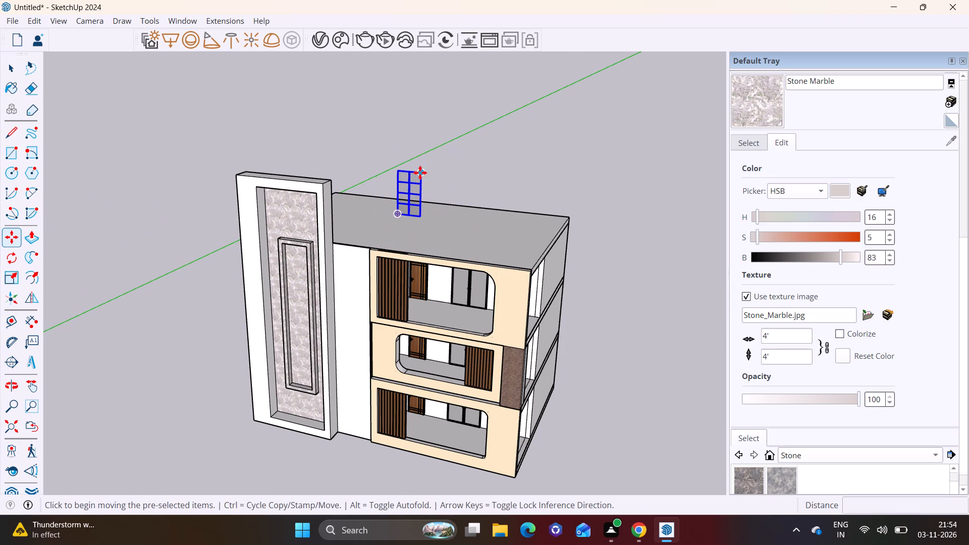
{"action": "left_click", "coordinate": [420, 172]}
{"action": "scroll", "coordinate": [307, 254], "scroll_direction": "up", "scroll_amount": 11}
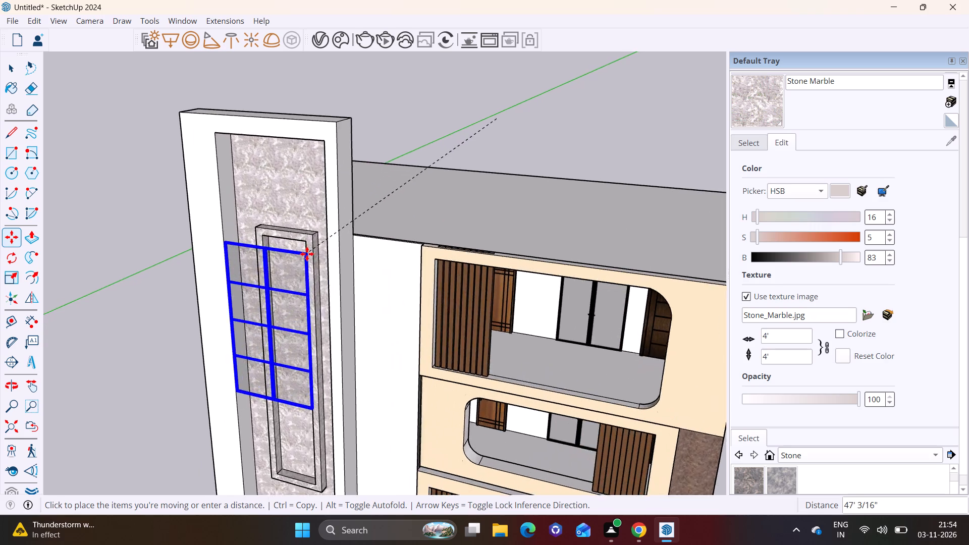
{"action": "scroll", "coordinate": [307, 254], "scroll_direction": "up", "scroll_amount": 7}
{"action": "left_click", "coordinate": [307, 235]}
{"action": "scroll", "coordinate": [297, 293], "scroll_direction": "down", "scroll_amount": 9}
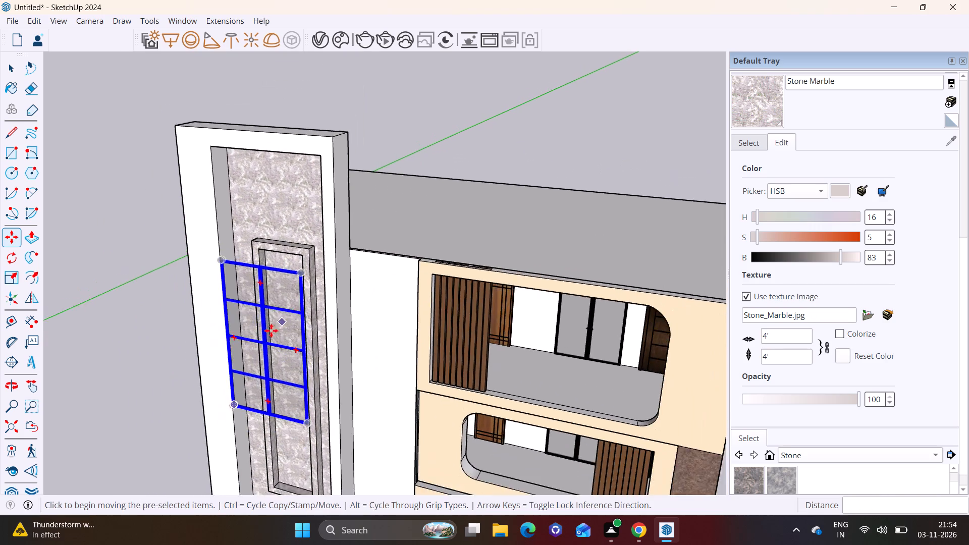
{"action": "middle_click_drag", "start_coordinate": [280, 330], "coordinate": [612, 297]}
{"action": "left_click_drag", "start_coordinate": [713, 180], "coordinate": [707, 180]}
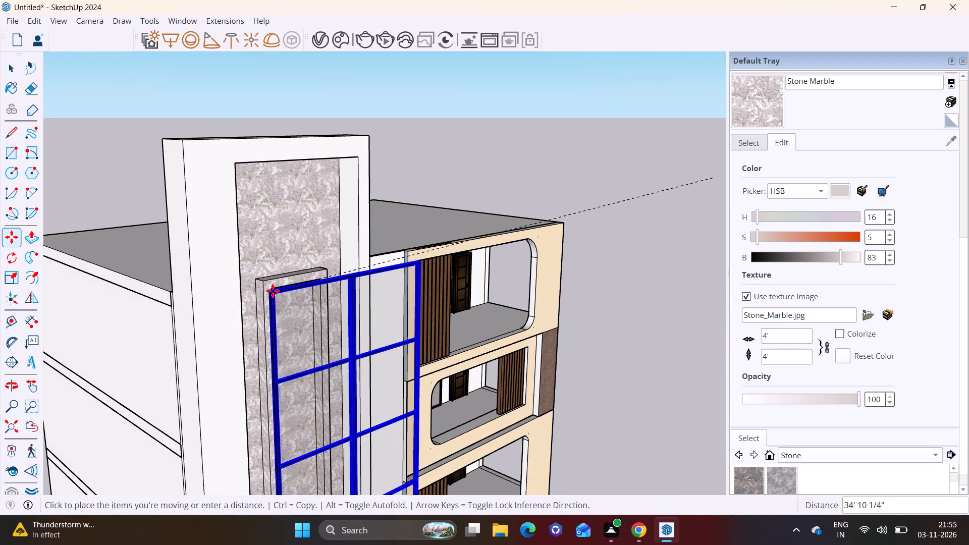
{"action": "scroll", "coordinate": [264, 286], "scroll_direction": "down", "scroll_amount": 8}
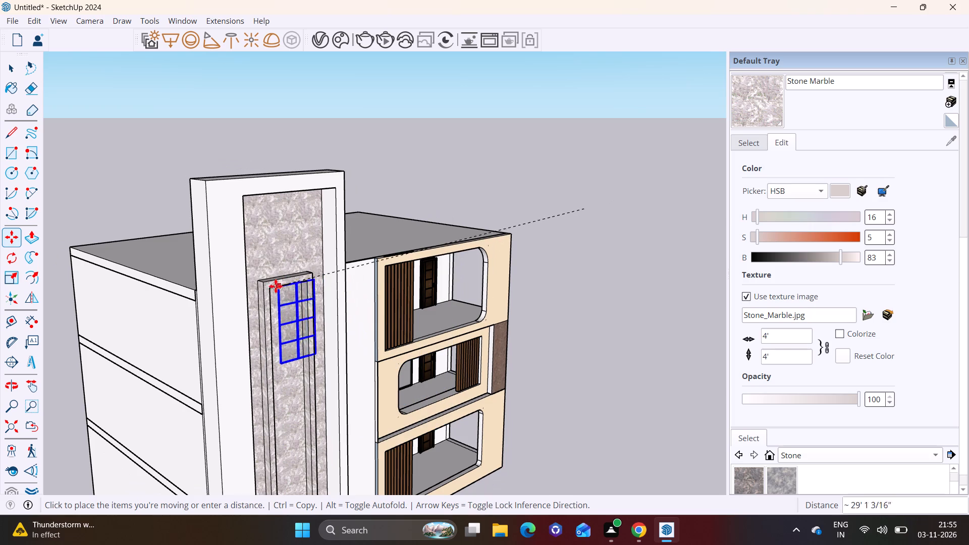
{"action": "left_click", "coordinate": [276, 286]}
Scale the glass window vertically downward to fill the full height of the raised frame, and deselect it.
{"action": "middle_click_drag", "start_coordinate": [349, 325], "coordinate": [193, 287]}
{"action": "scroll", "coordinate": [193, 310], "scroll_direction": "up", "scroll_amount": 10}
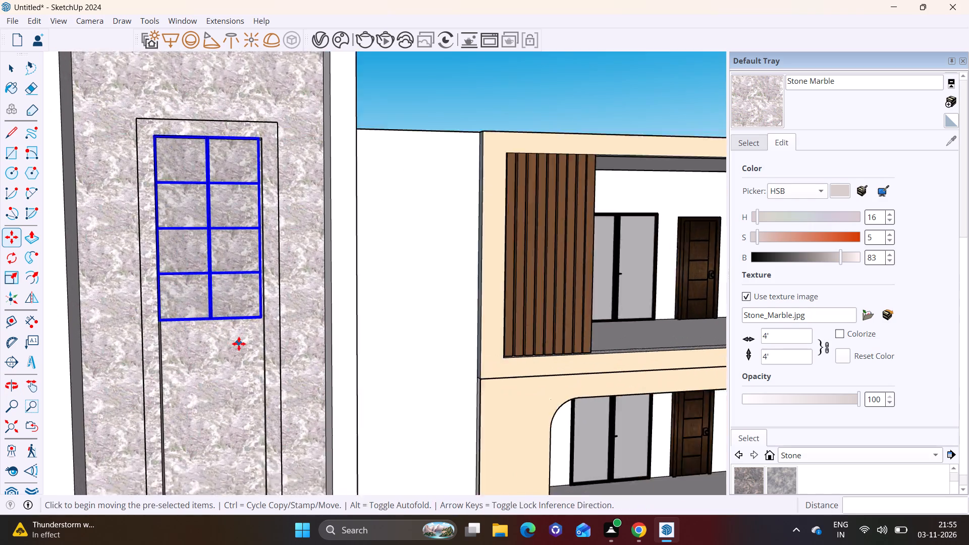
{"action": "middle_click_drag", "start_coordinate": [242, 343], "coordinate": [97, 371]}
{"action": "middle_click_drag", "start_coordinate": [147, 357], "coordinate": [244, 285]}
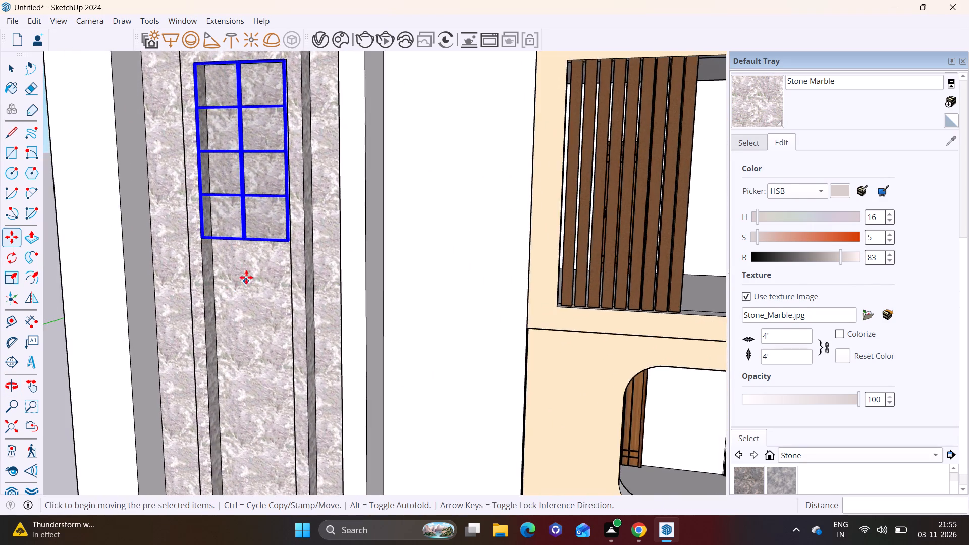
{"action": "scroll", "coordinate": [240, 252], "scroll_direction": "up", "scroll_amount": 3}
{"action": "middle_click_drag", "start_coordinate": [238, 254], "coordinate": [426, 255]}
{"action": "scroll", "coordinate": [235, 254], "scroll_direction": "up", "scroll_amount": 1}
{"action": "scroll", "coordinate": [326, 212], "scroll_direction": "down", "scroll_amount": 3}
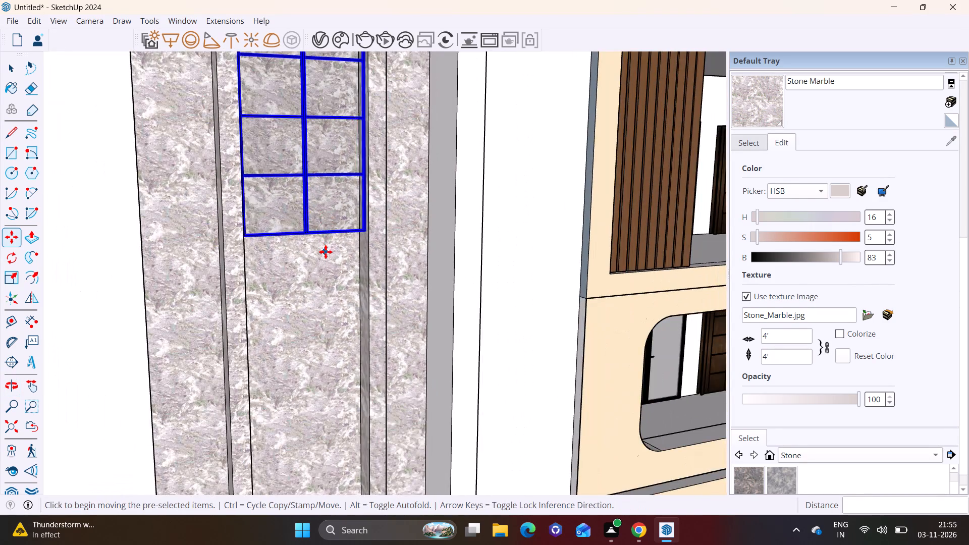
{"action": "scroll", "coordinate": [327, 254], "scroll_direction": "down", "scroll_amount": 7}
{"action": "left_click", "coordinate": [9, 280]}
{"action": "middle_click_drag", "start_coordinate": [353, 280], "coordinate": [341, 267]}
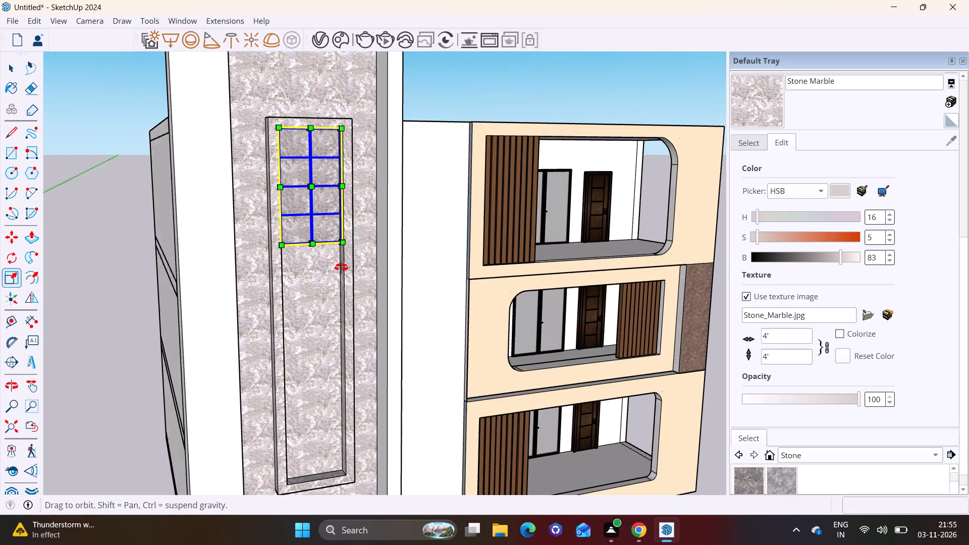
{"action": "middle_click_drag", "start_coordinate": [341, 267], "coordinate": [348, 199]}
{"action": "scroll", "coordinate": [314, 192], "scroll_direction": "up", "scroll_amount": 4}
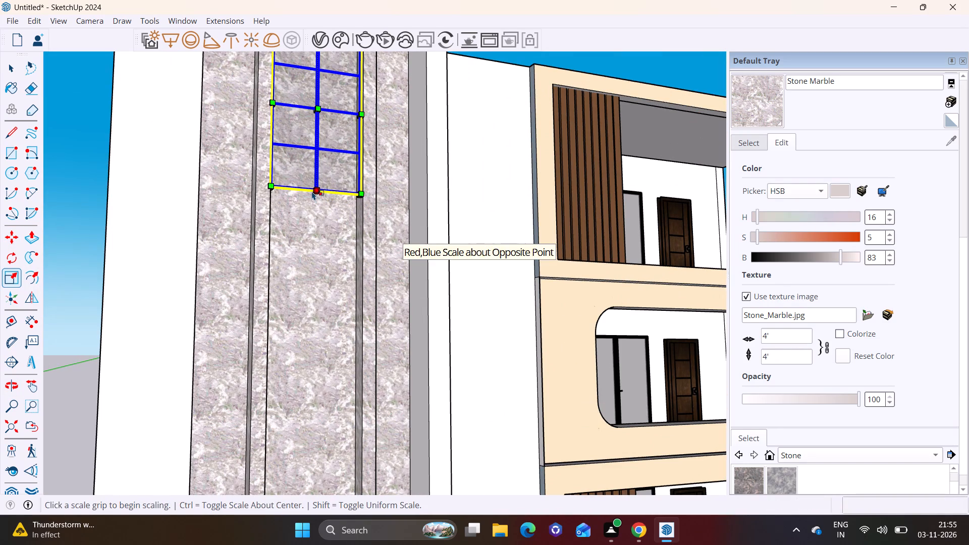
{"action": "left_click", "coordinate": [309, 192]}
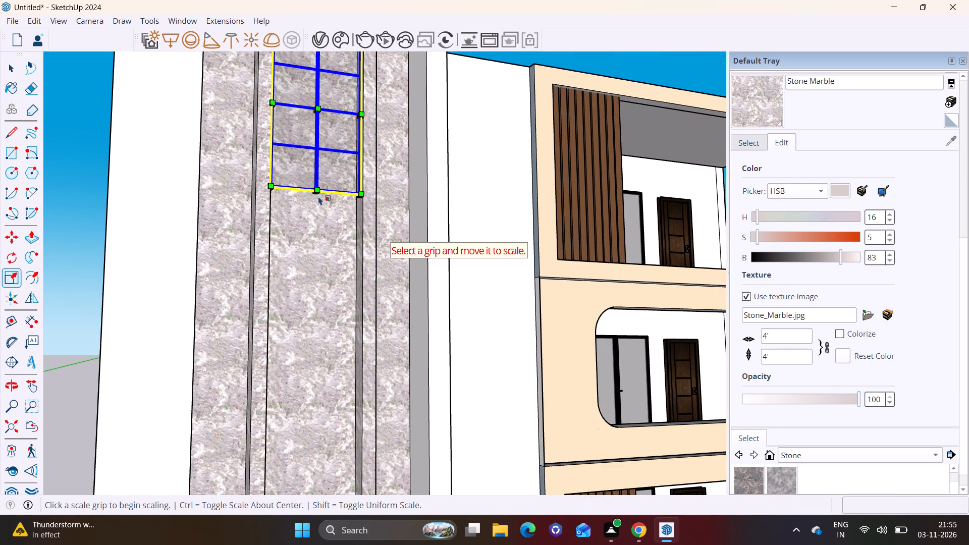
{"action": "scroll", "coordinate": [313, 192], "scroll_direction": "up", "scroll_amount": 4}
{"action": "middle_click_drag", "start_coordinate": [309, 197], "coordinate": [324, 128]}
{"action": "scroll", "coordinate": [331, 137], "scroll_direction": "up", "scroll_amount": 4}
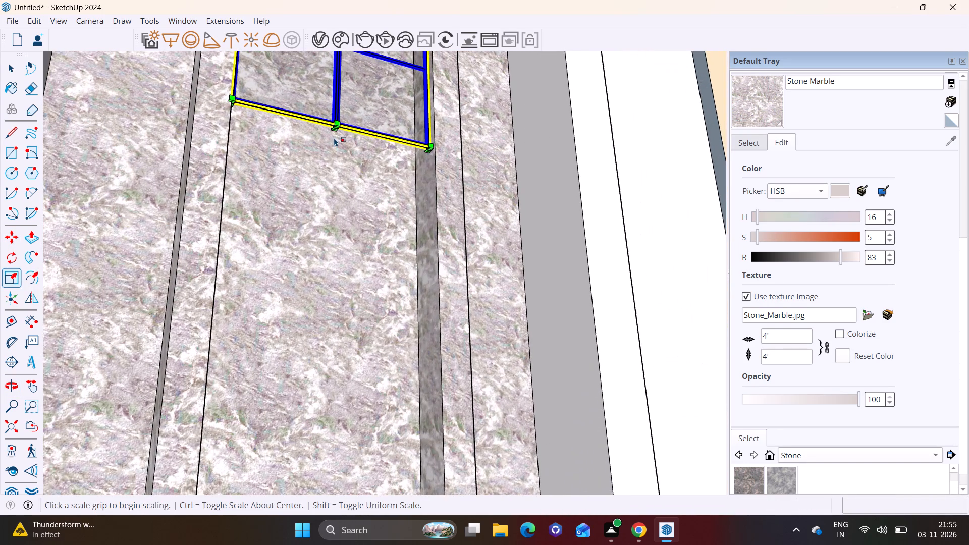
{"action": "left_click", "coordinate": [334, 130]}
{"action": "scroll", "coordinate": [314, 292], "scroll_direction": "down", "scroll_amount": 8}
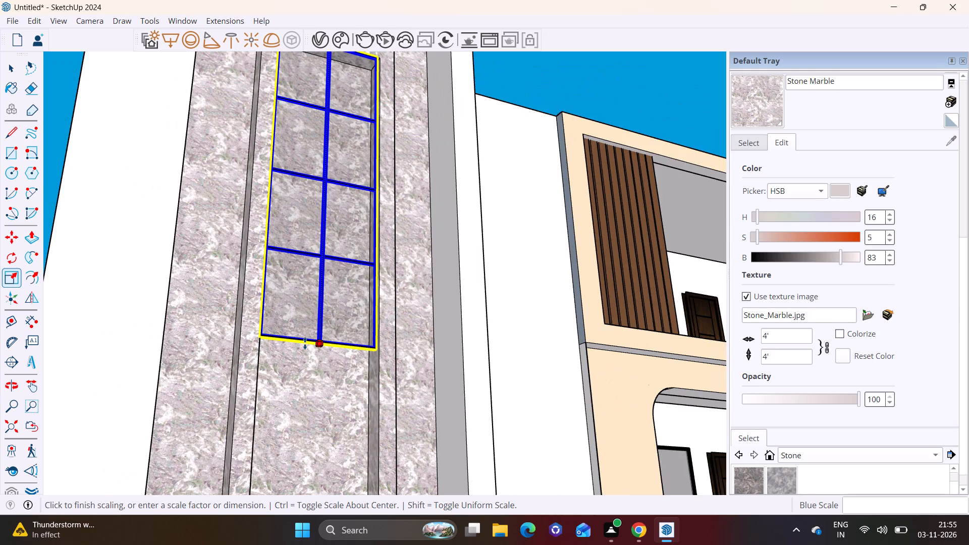
{"action": "scroll", "coordinate": [305, 343], "scroll_direction": "down", "scroll_amount": 5}
{"action": "middle_click_drag", "start_coordinate": [305, 365], "coordinate": [313, 258]}
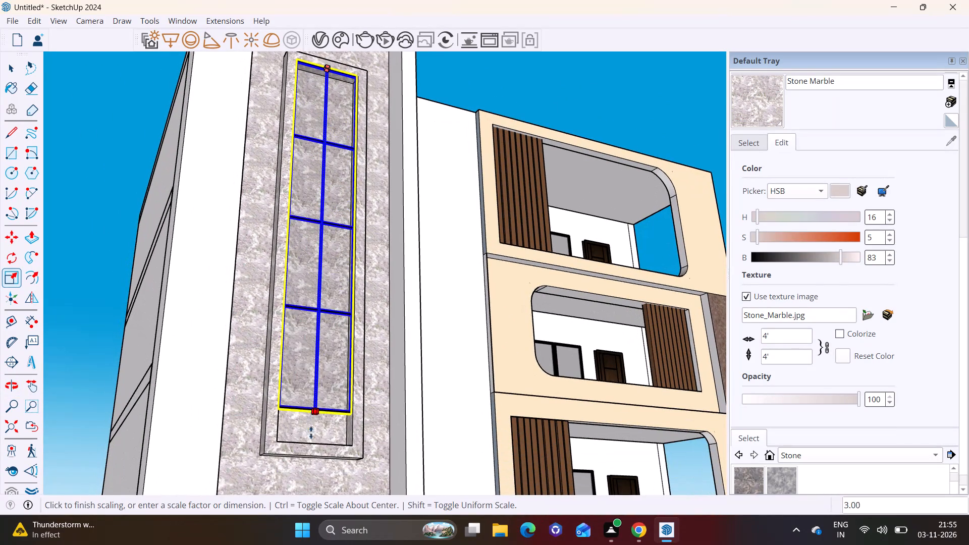
{"action": "left_click", "coordinate": [308, 442]}
{"action": "key", "text": "space"}
{"action": "left_click", "coordinate": [102, 323]}
Try to paint the whole glass window with Translucent Glass Blue from the Glass and Mirrors materials.
{"action": "scroll", "coordinate": [365, 364], "scroll_direction": "up", "scroll_amount": 1}
{"action": "middle_click_drag", "start_coordinate": [365, 364], "coordinate": [356, 367]}
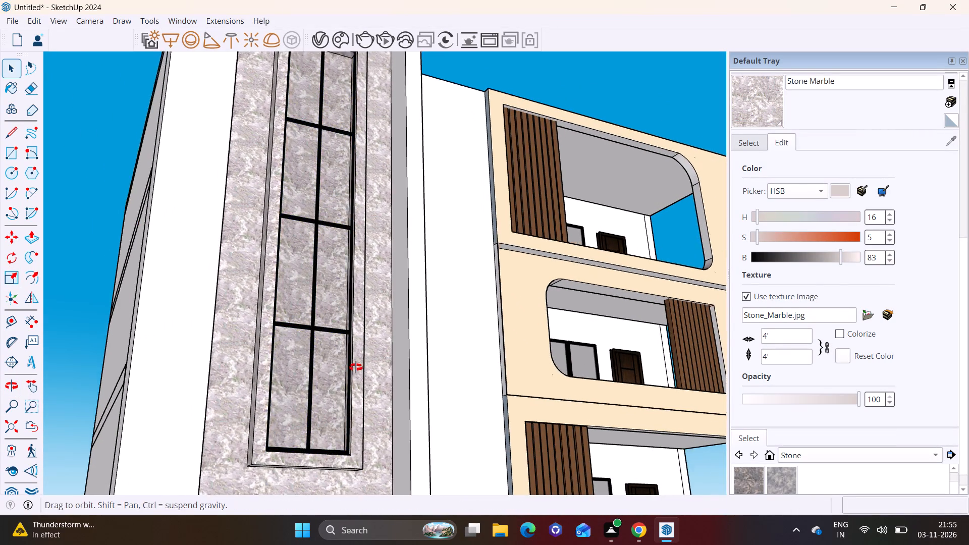
{"action": "middle_click_drag", "start_coordinate": [356, 367], "coordinate": [190, 409]}
{"action": "middle_click_drag", "start_coordinate": [254, 310], "coordinate": [228, 399]}
{"action": "left_click", "coordinate": [821, 452]}
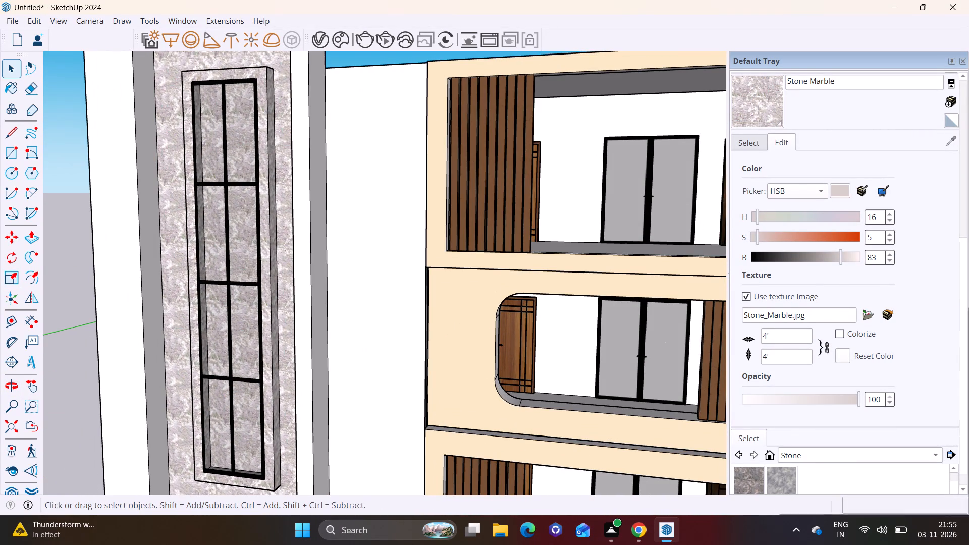
{"action": "left_click", "coordinate": [825, 397]}
{"action": "scroll", "coordinate": [802, 399], "scroll_direction": "down", "scroll_amount": 4}
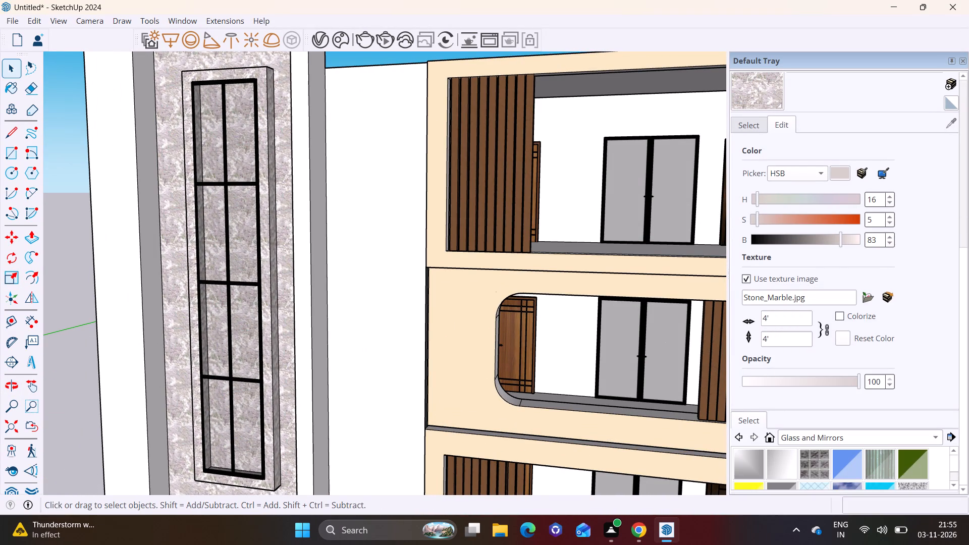
{"action": "scroll", "coordinate": [833, 433], "scroll_direction": "down", "scroll_amount": 1}
{"action": "left_click", "coordinate": [841, 457]}
{"action": "left_click", "coordinate": [243, 328]}
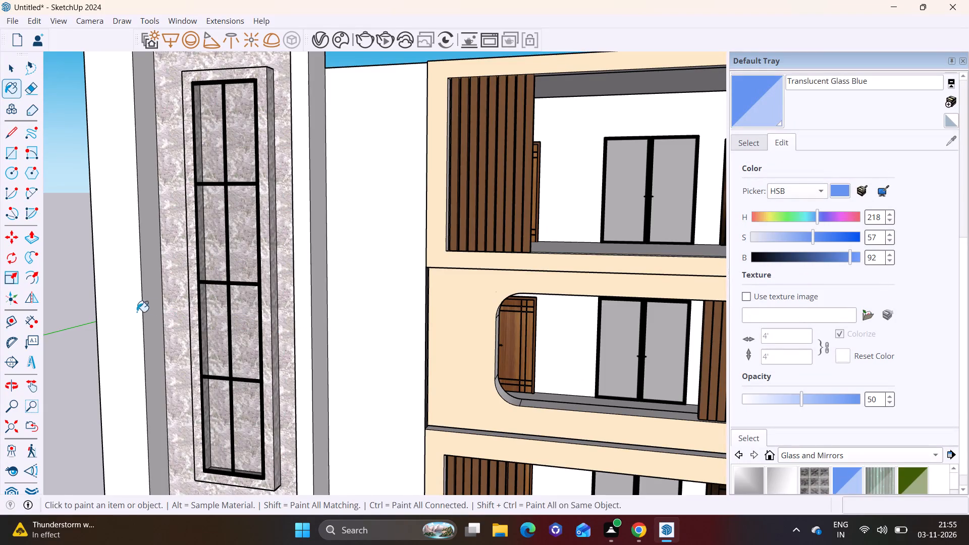
Open the window's left column for editing and paint its glass panes Translucent Glass Blue.
{"action": "key", "text": "space"}
{"action": "triple_click", "coordinate": [220, 311]}
{"action": "left_click", "coordinate": [215, 300]}
{"action": "left_click", "coordinate": [213, 300]}
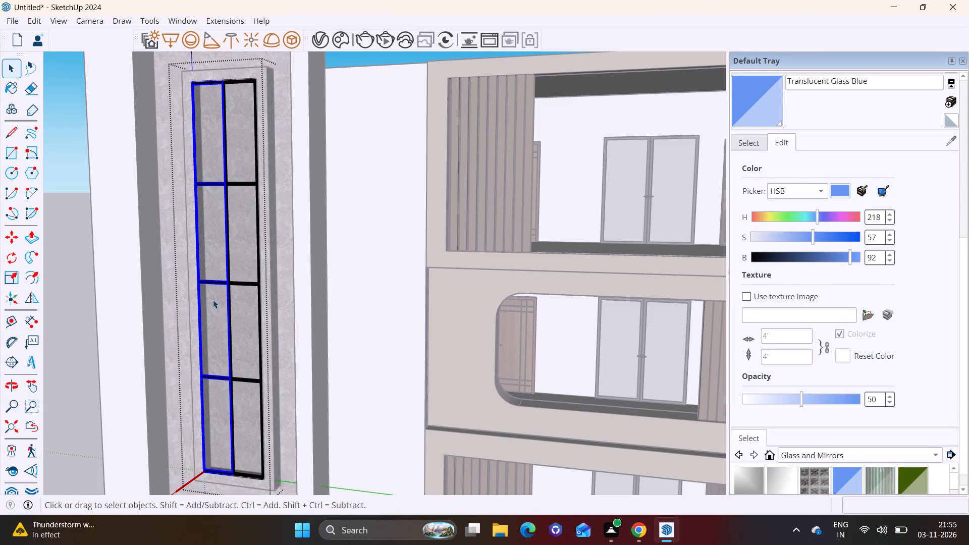
{"action": "double_click", "coordinate": [213, 300]}
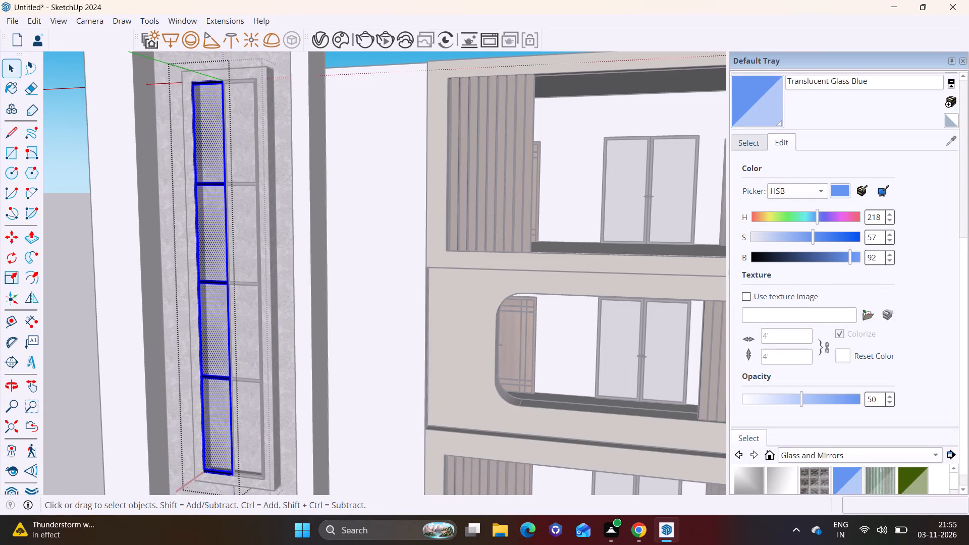
{"action": "left_click", "coordinate": [851, 478]}
{"action": "left_click", "coordinate": [216, 310]}
{"action": "key", "text": "space"}
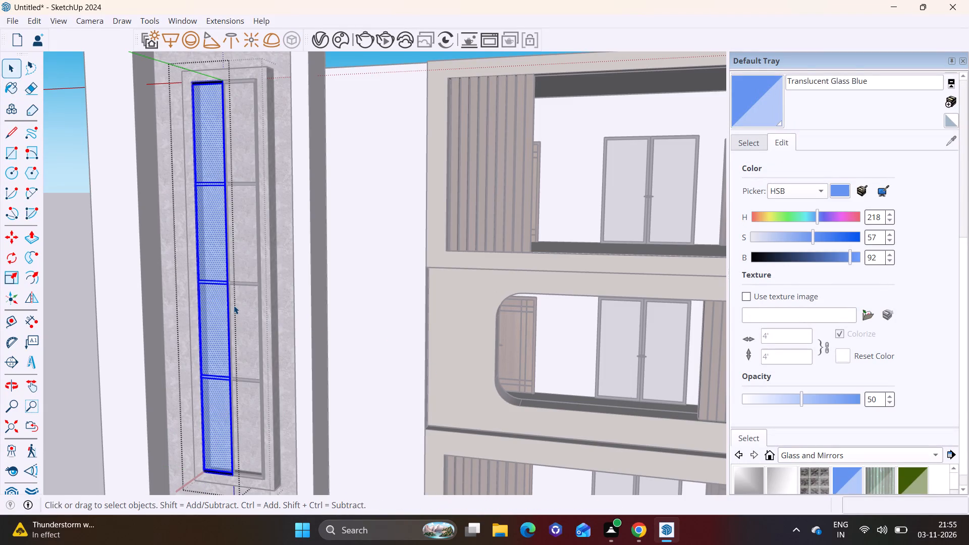
Open the window's right column, paint its four glass panes Translucent Glass Blue, and exit component editing.
{"action": "left_click", "coordinate": [234, 305]}
{"action": "triple_click", "coordinate": [237, 304]}
{"action": "left_click", "coordinate": [237, 304]}
{"action": "left_click", "coordinate": [241, 299]}
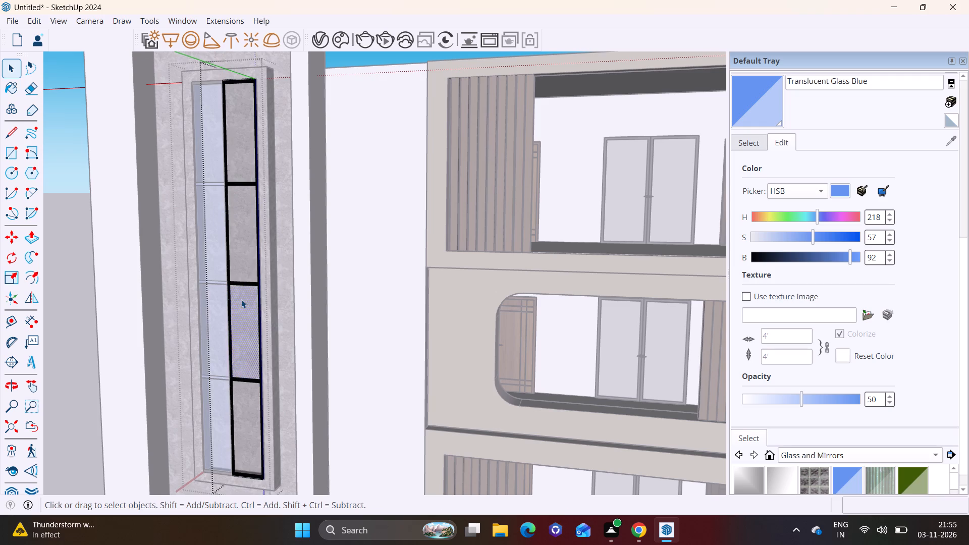
{"action": "left_click", "coordinate": [851, 486]}
{"action": "left_click", "coordinate": [241, 304]}
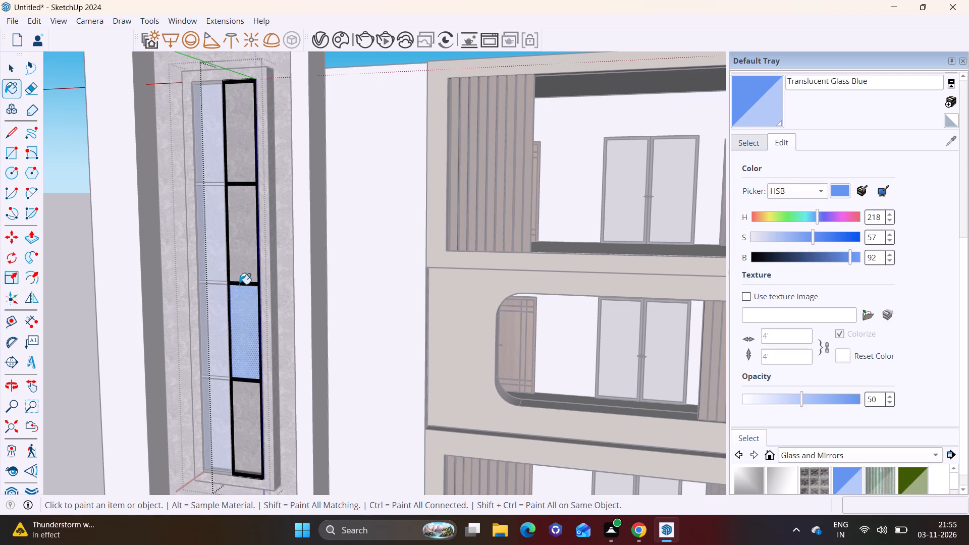
{"action": "left_click", "coordinate": [239, 261]}
{"action": "left_click", "coordinate": [242, 152]}
{"action": "left_click", "coordinate": [254, 398]}
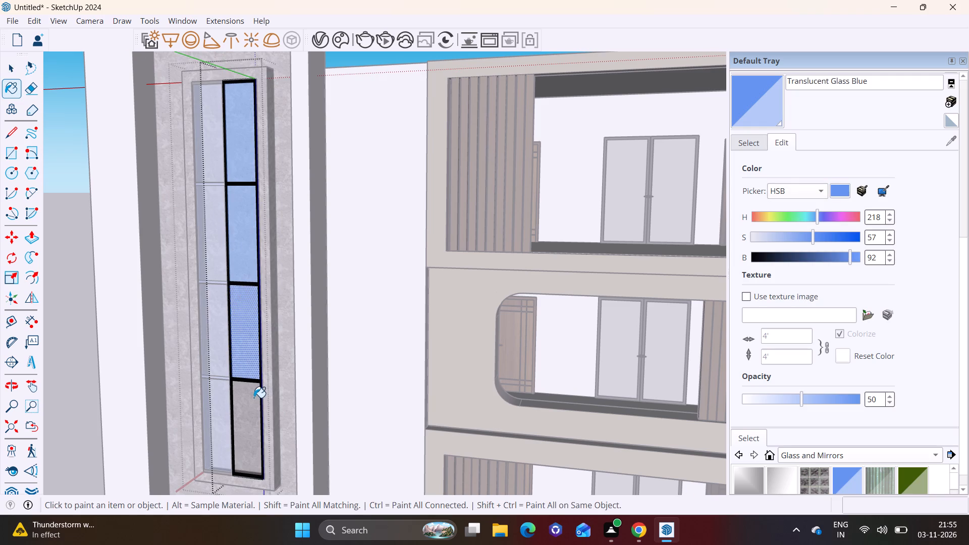
{"action": "key", "text": "space"}
{"action": "left_click", "coordinate": [66, 315]}
{"action": "scroll", "coordinate": [109, 311], "scroll_direction": "down", "scroll_amount": 10}
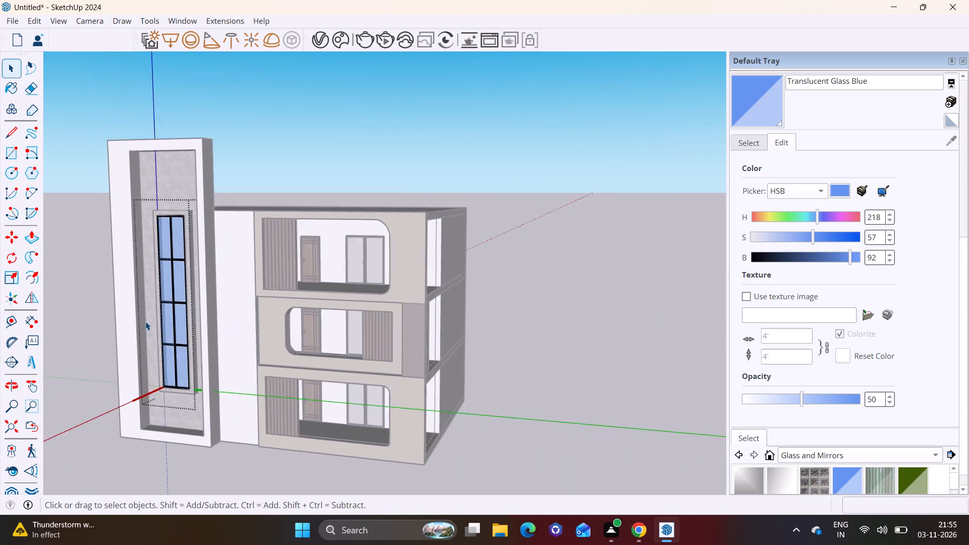
{"action": "scroll", "coordinate": [145, 321], "scroll_direction": "down", "scroll_amount": 2}
{"action": "middle_click_drag", "start_coordinate": [203, 340], "coordinate": [290, 332]}
{"action": "left_click", "coordinate": [475, 331]}
Examine the front facade from several distances and angles, checking the tower's glass window against the three storeys.
{"action": "scroll", "coordinate": [451, 328], "scroll_direction": "down", "scroll_amount": 5}
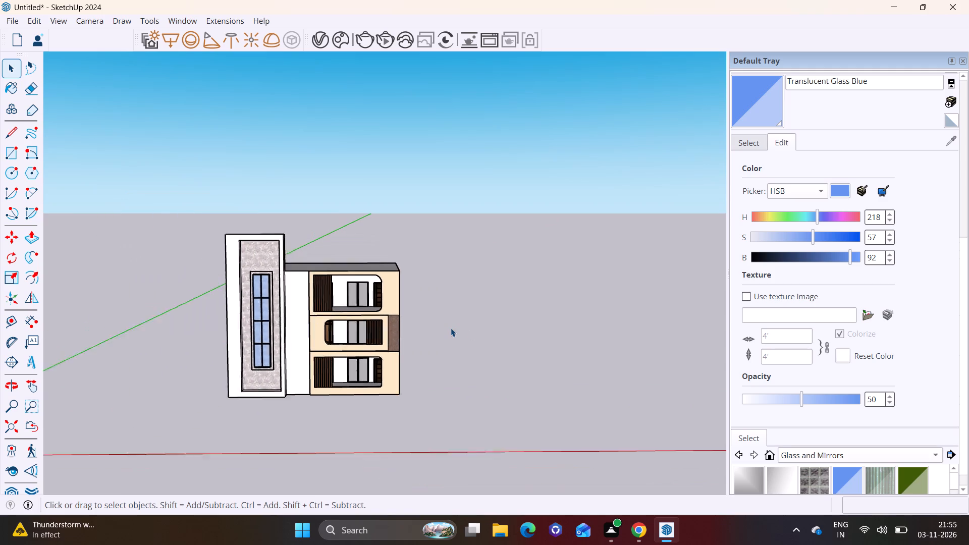
{"action": "scroll", "coordinate": [451, 328], "scroll_direction": "down", "scroll_amount": 3}
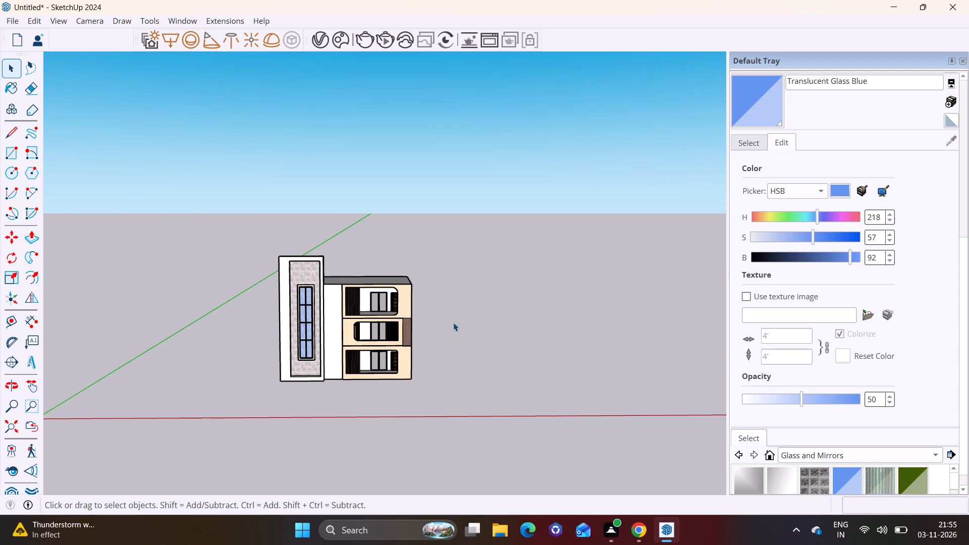
{"action": "scroll", "coordinate": [310, 324], "scroll_direction": "up", "scroll_amount": 3}
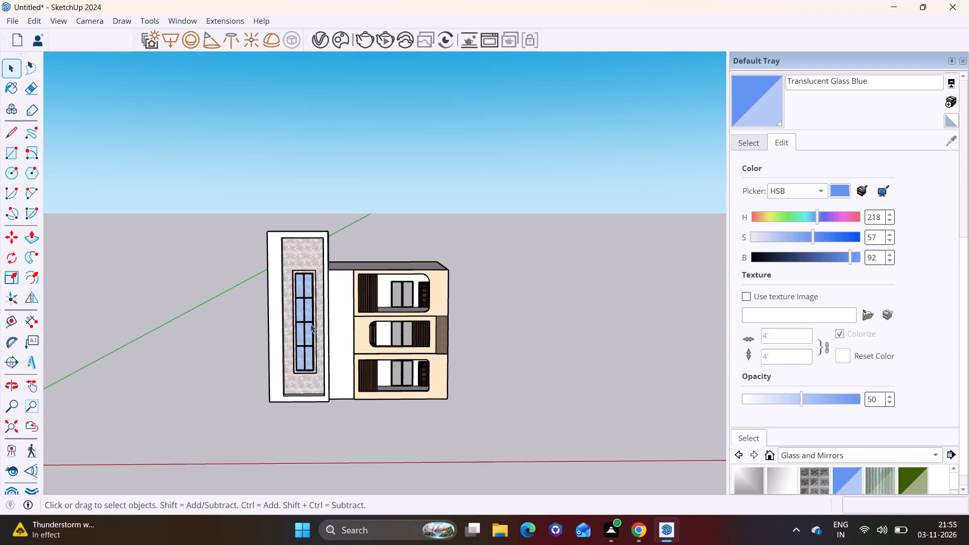
{"action": "middle_click_drag", "start_coordinate": [315, 324], "coordinate": [300, 294]}
{"action": "scroll", "coordinate": [307, 322], "scroll_direction": "up", "scroll_amount": 1, "text": "shift"}
{"action": "middle_click_drag", "start_coordinate": [276, 326], "coordinate": [238, 321]}
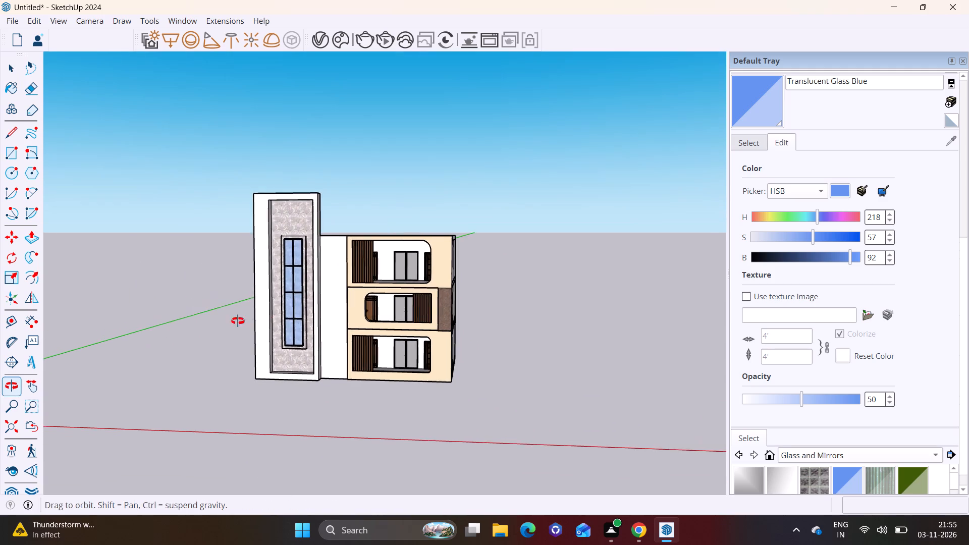
{"action": "middle_click_drag", "start_coordinate": [238, 321], "coordinate": [218, 321]}
{"action": "scroll", "coordinate": [245, 322], "scroll_direction": "down", "scroll_amount": 2}
{"action": "scroll", "coordinate": [275, 333], "scroll_direction": "up", "scroll_amount": 5}
{"action": "middle_click_drag", "start_coordinate": [286, 335], "coordinate": [273, 351], "text": "shift"}
{"action": "scroll", "coordinate": [296, 354], "scroll_direction": "up", "scroll_amount": 1}
{"action": "middle_click_drag", "start_coordinate": [310, 356], "coordinate": [391, 351]}
{"action": "scroll", "coordinate": [346, 348], "scroll_direction": "up", "scroll_amount": 2}
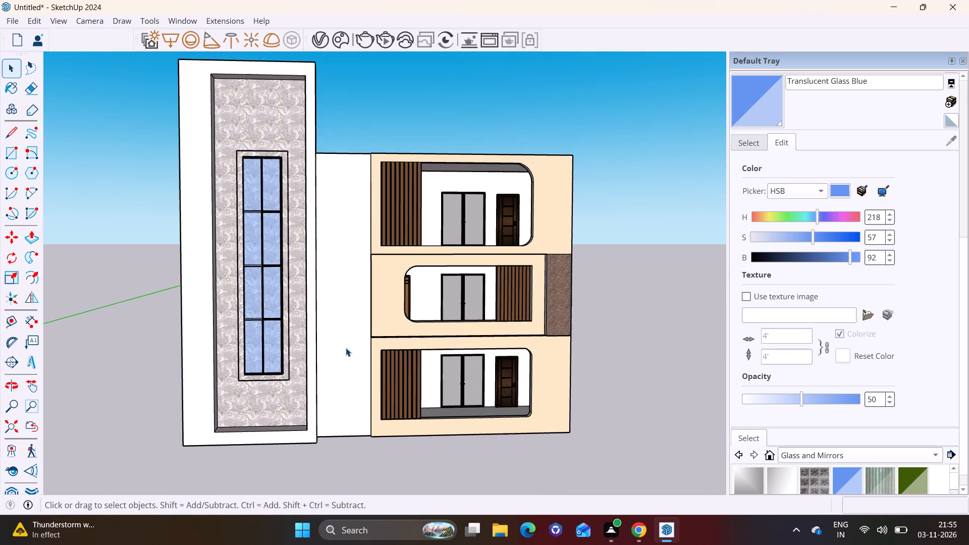
{"action": "scroll", "coordinate": [346, 348], "scroll_direction": "up", "scroll_amount": 3}
{"action": "middle_click_drag", "start_coordinate": [341, 348], "coordinate": [337, 344], "text": "shift"}
{"action": "scroll", "coordinate": [340, 347], "scroll_direction": "up", "scroll_amount": 1, "text": "shift"}
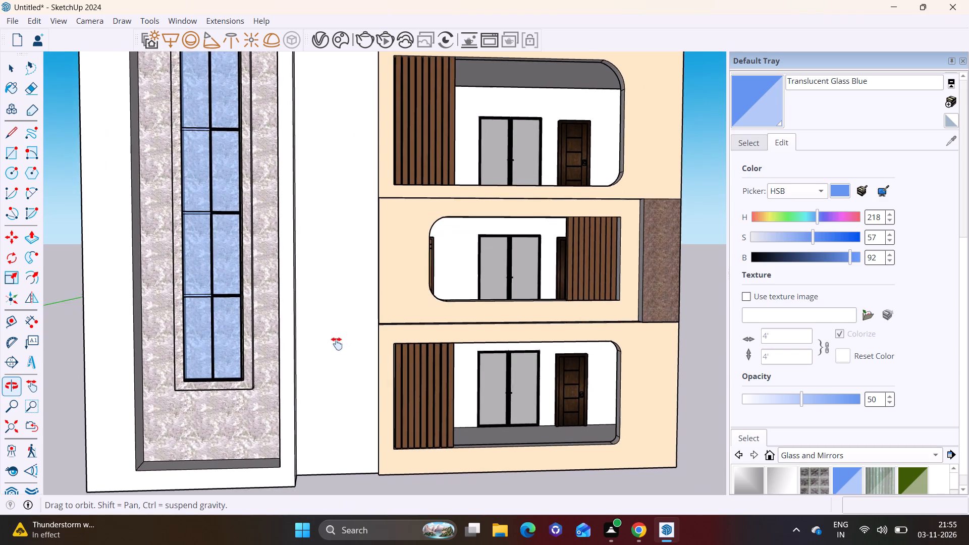
Draw a small rectangle about 9" by 3 3/8" on the front wall's top edge, where the wall meets the tower.
{"action": "middle_click_drag", "start_coordinate": [337, 344], "coordinate": [338, 375], "text": "shift"}
{"action": "scroll", "coordinate": [346, 302], "scroll_direction": "up", "scroll_amount": 2}
{"action": "scroll", "coordinate": [349, 297], "scroll_direction": "down", "scroll_amount": 3}
{"action": "middle_click_drag", "start_coordinate": [345, 246], "coordinate": [345, 286], "text": "shift"}
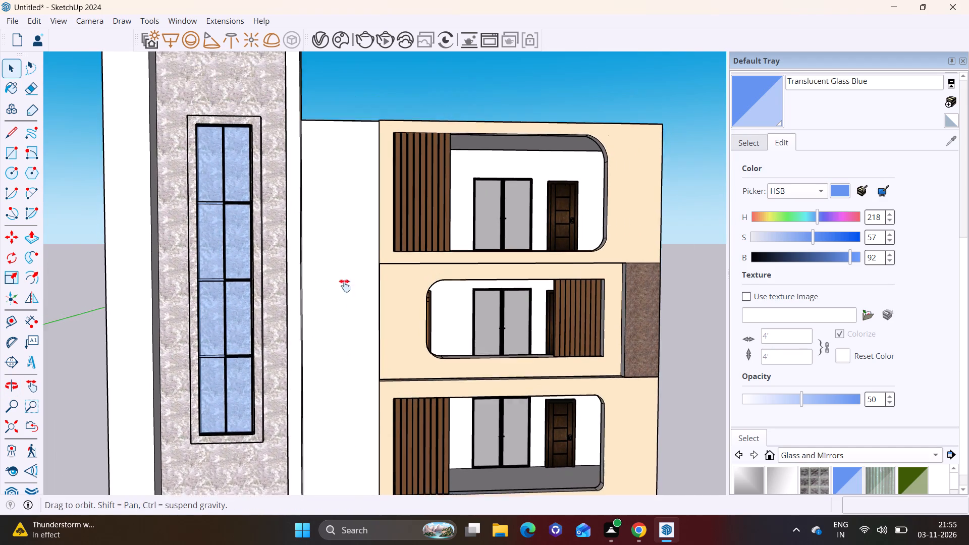
{"action": "middle_click_drag", "start_coordinate": [345, 286], "coordinate": [345, 305], "text": "shift"}
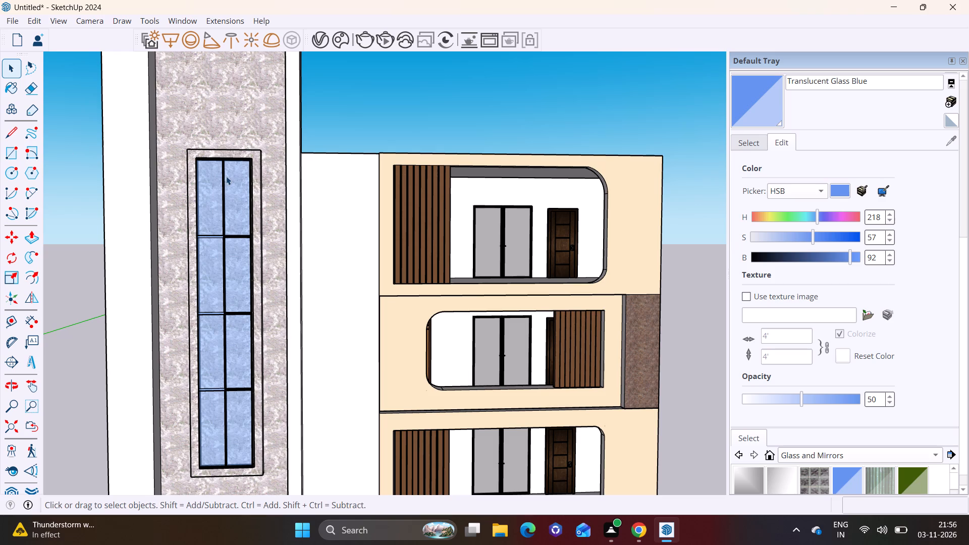
{"action": "middle_click_drag", "start_coordinate": [226, 177], "coordinate": [211, 275]}
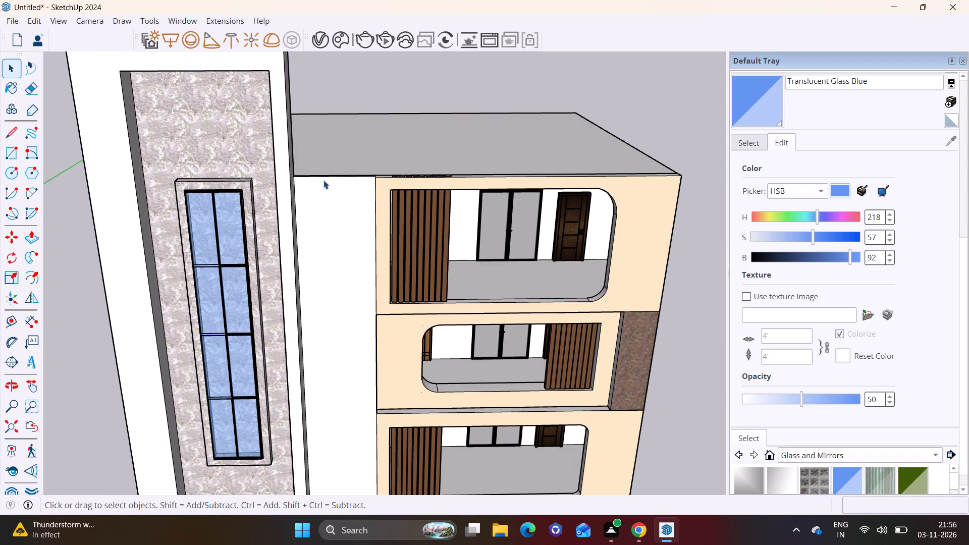
{"action": "middle_click_drag", "start_coordinate": [324, 180], "coordinate": [325, 260]}
{"action": "middle_click_drag", "start_coordinate": [311, 244], "coordinate": [181, 266]}
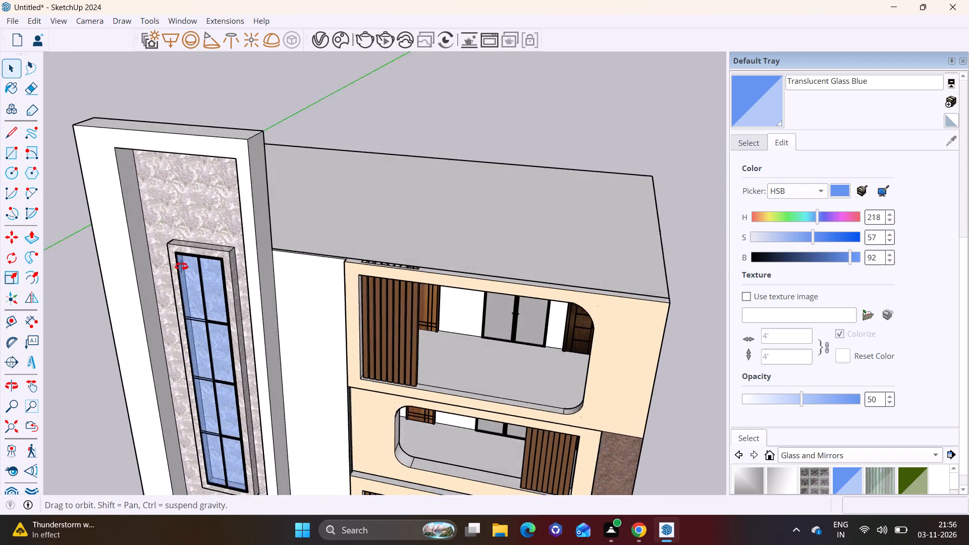
{"action": "middle_click_drag", "start_coordinate": [181, 266], "coordinate": [170, 260]}
{"action": "left_click", "coordinate": [18, 157]}
{"action": "scroll", "coordinate": [275, 231], "scroll_direction": "up", "scroll_amount": 2}
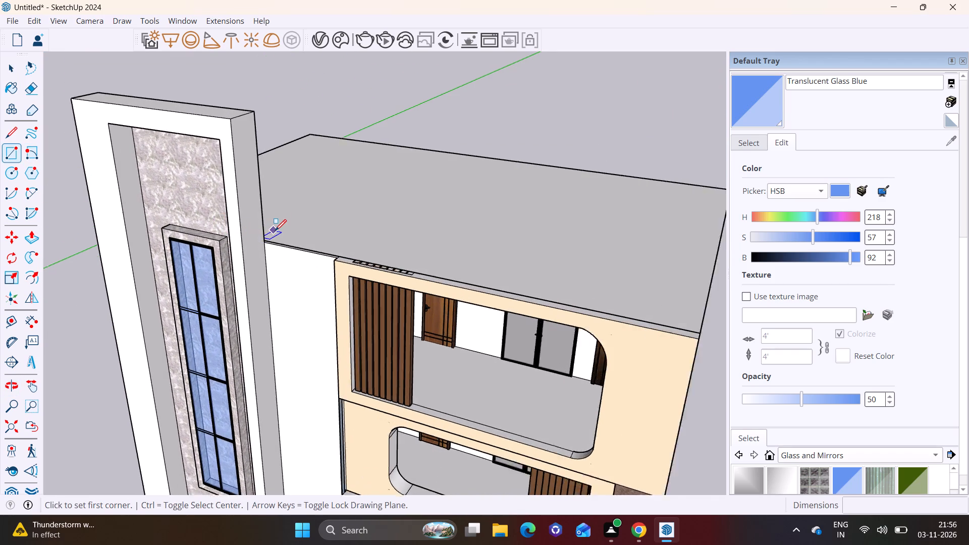
{"action": "scroll", "coordinate": [275, 231], "scroll_direction": "up", "scroll_amount": 3}
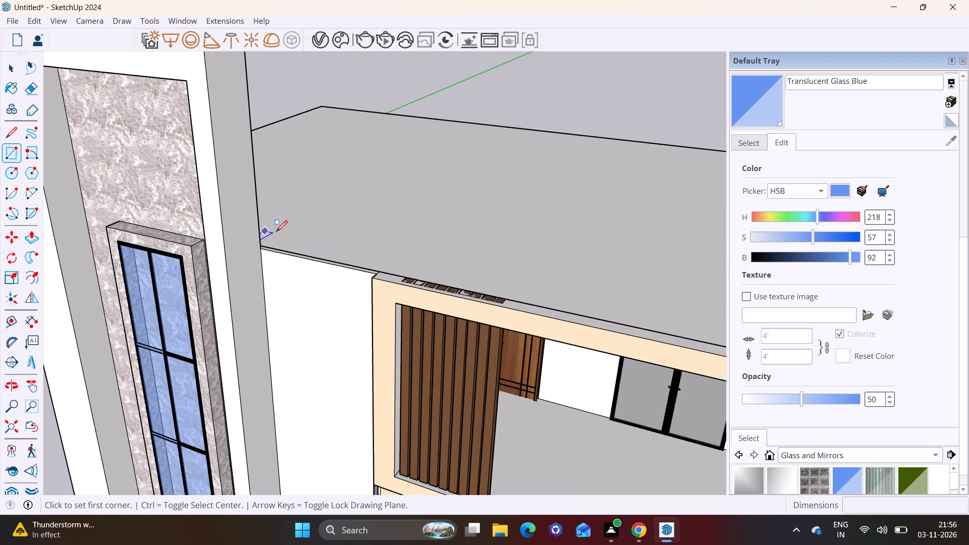
{"action": "left_click", "coordinate": [263, 247]}
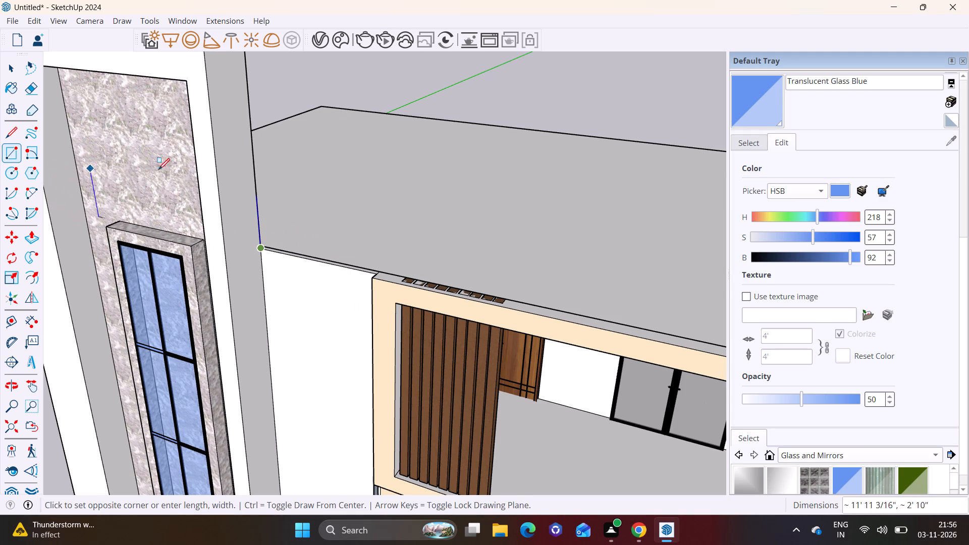
{"action": "middle_click_drag", "start_coordinate": [315, 237], "coordinate": [235, 325]}
{"action": "scroll", "coordinate": [235, 325], "scroll_direction": "up", "scroll_amount": 1}
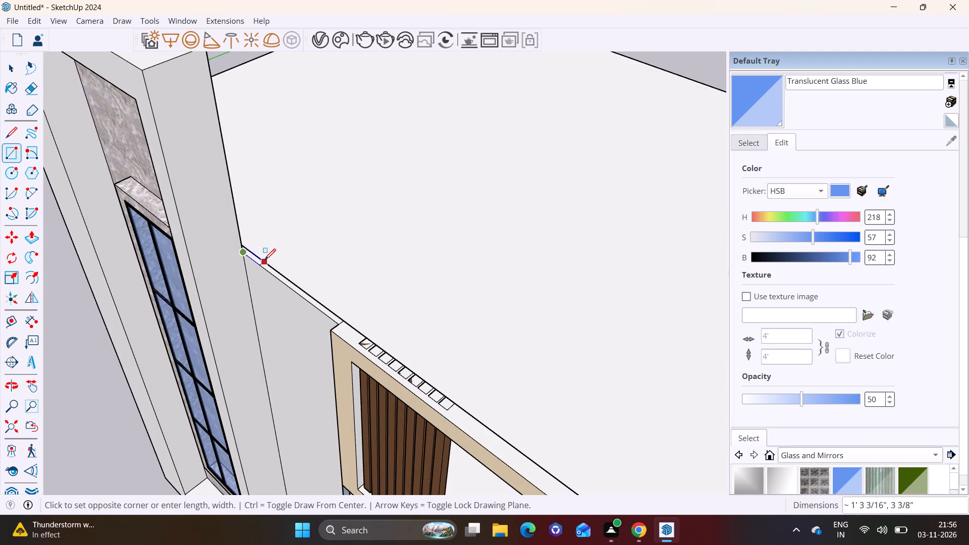
{"action": "scroll", "coordinate": [264, 260], "scroll_direction": "up", "scroll_amount": 12}
{"action": "left_click", "coordinate": [256, 259]}
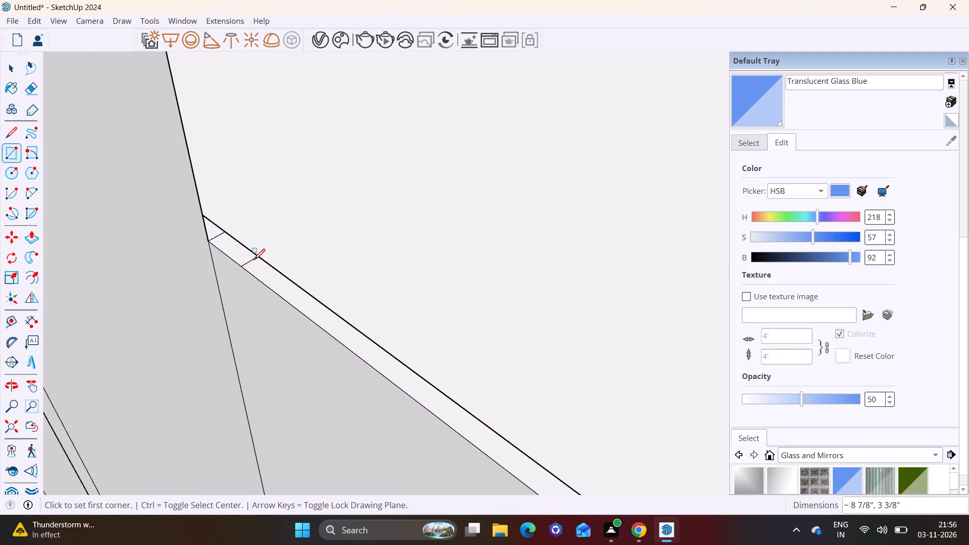
Push/Pull the small rectangle upward into a narrow vertical strip beside the tower, ending just below the tower's top.
{"action": "key", "text": "space"}
{"action": "left_click", "coordinate": [236, 255]}
{"action": "left_click", "coordinate": [33, 235]}
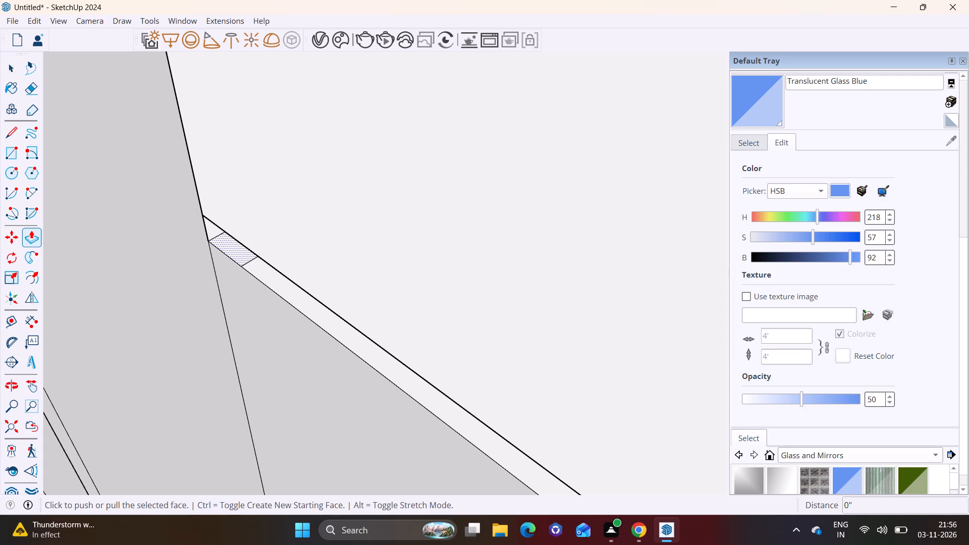
{"action": "left_click", "coordinate": [229, 255]}
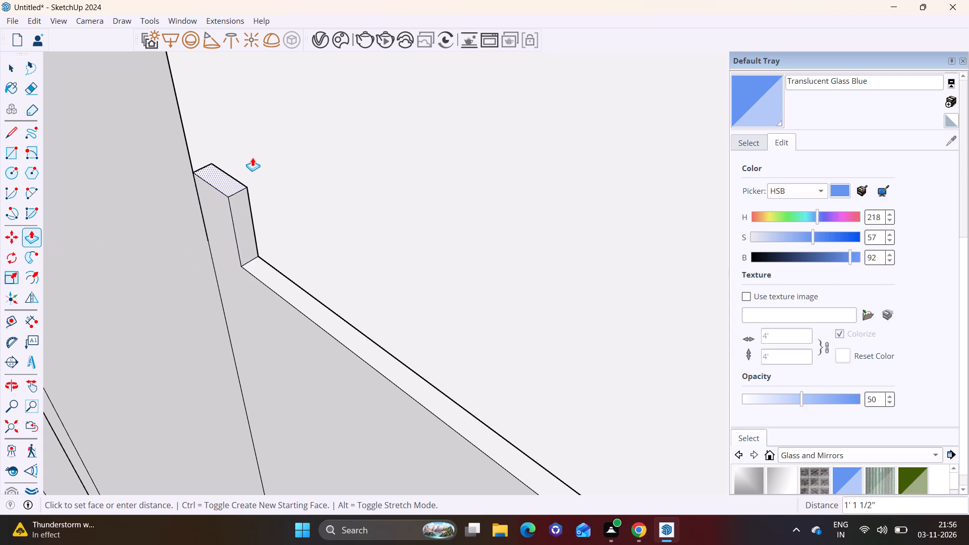
{"action": "scroll", "coordinate": [252, 157], "scroll_direction": "down", "scroll_amount": 12}
{"action": "middle_click_drag", "start_coordinate": [267, 94], "coordinate": [274, 275], "text": "shift"}
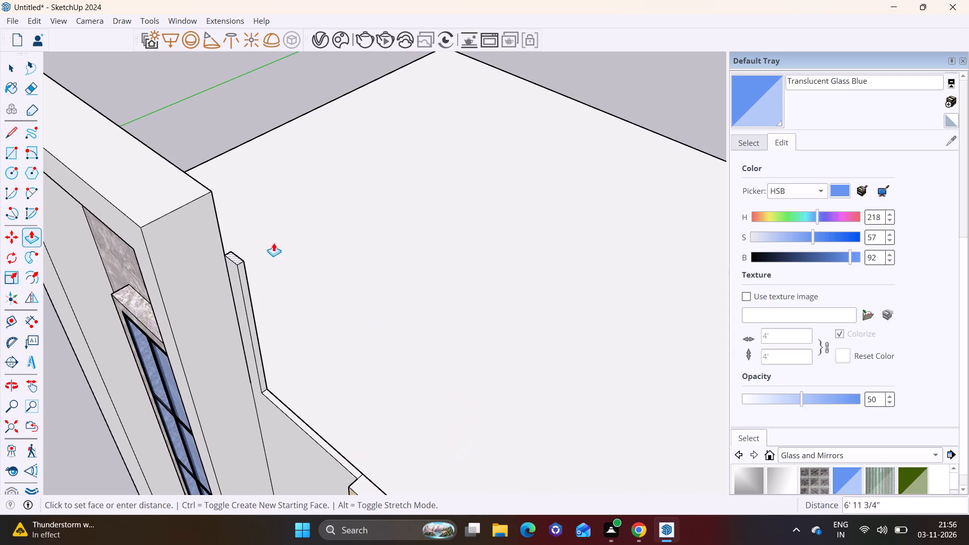
{"action": "left_click", "coordinate": [234, 206]}
{"action": "middle_click_drag", "start_coordinate": [246, 270], "coordinate": [239, 239]}
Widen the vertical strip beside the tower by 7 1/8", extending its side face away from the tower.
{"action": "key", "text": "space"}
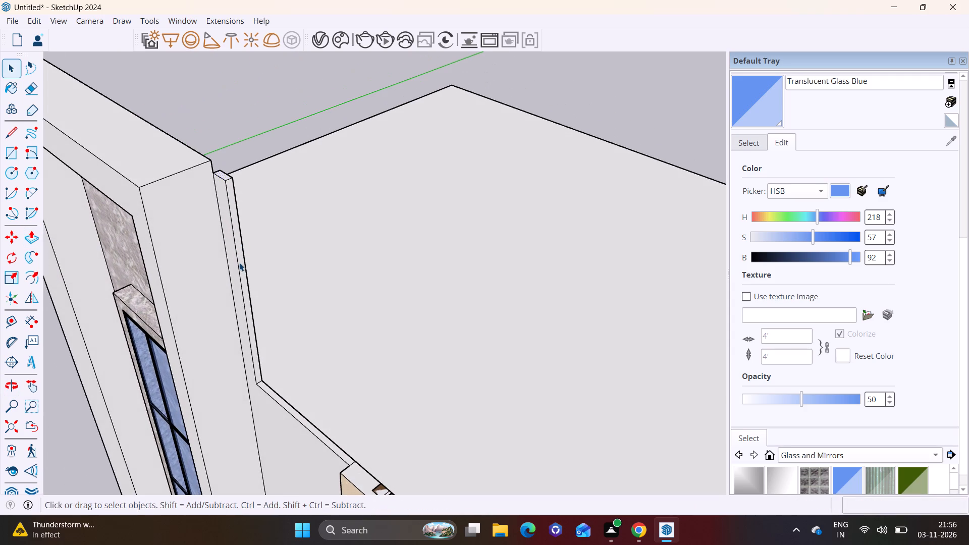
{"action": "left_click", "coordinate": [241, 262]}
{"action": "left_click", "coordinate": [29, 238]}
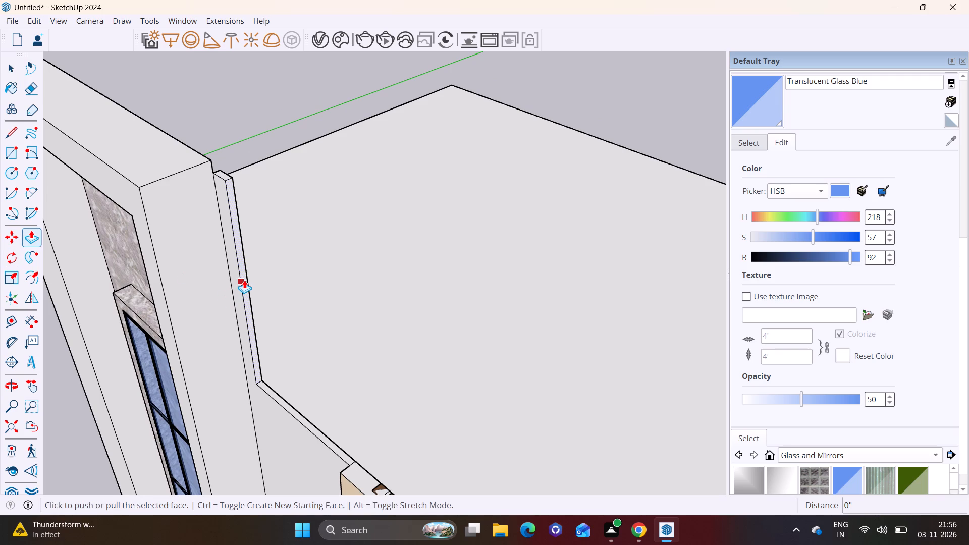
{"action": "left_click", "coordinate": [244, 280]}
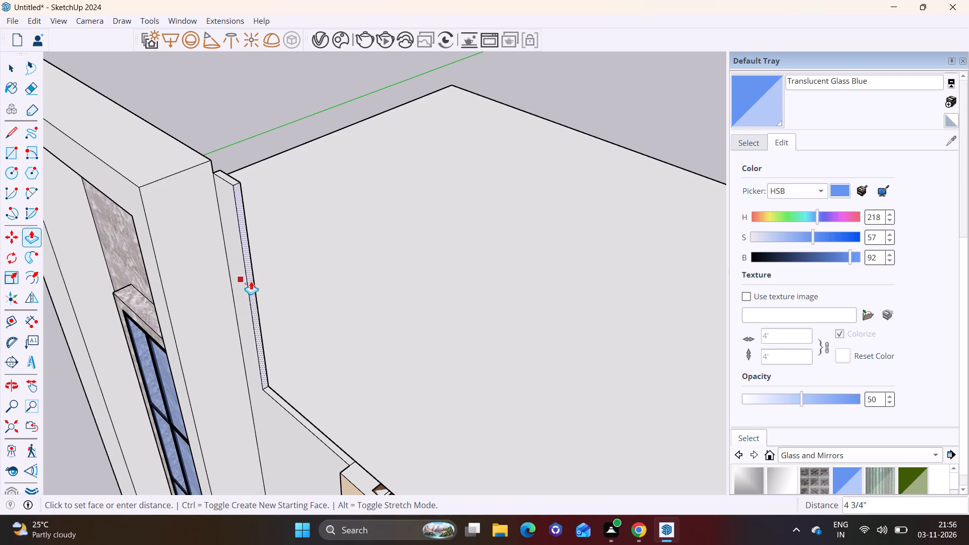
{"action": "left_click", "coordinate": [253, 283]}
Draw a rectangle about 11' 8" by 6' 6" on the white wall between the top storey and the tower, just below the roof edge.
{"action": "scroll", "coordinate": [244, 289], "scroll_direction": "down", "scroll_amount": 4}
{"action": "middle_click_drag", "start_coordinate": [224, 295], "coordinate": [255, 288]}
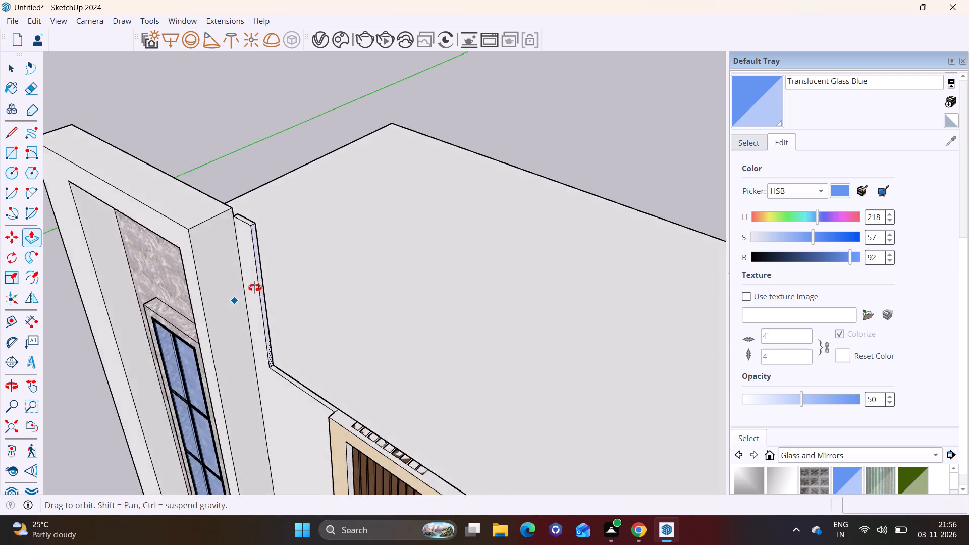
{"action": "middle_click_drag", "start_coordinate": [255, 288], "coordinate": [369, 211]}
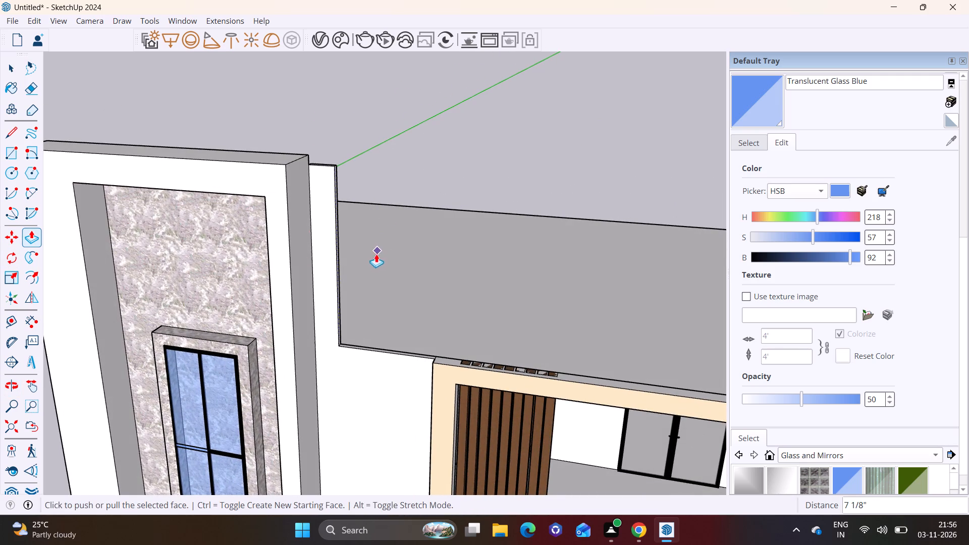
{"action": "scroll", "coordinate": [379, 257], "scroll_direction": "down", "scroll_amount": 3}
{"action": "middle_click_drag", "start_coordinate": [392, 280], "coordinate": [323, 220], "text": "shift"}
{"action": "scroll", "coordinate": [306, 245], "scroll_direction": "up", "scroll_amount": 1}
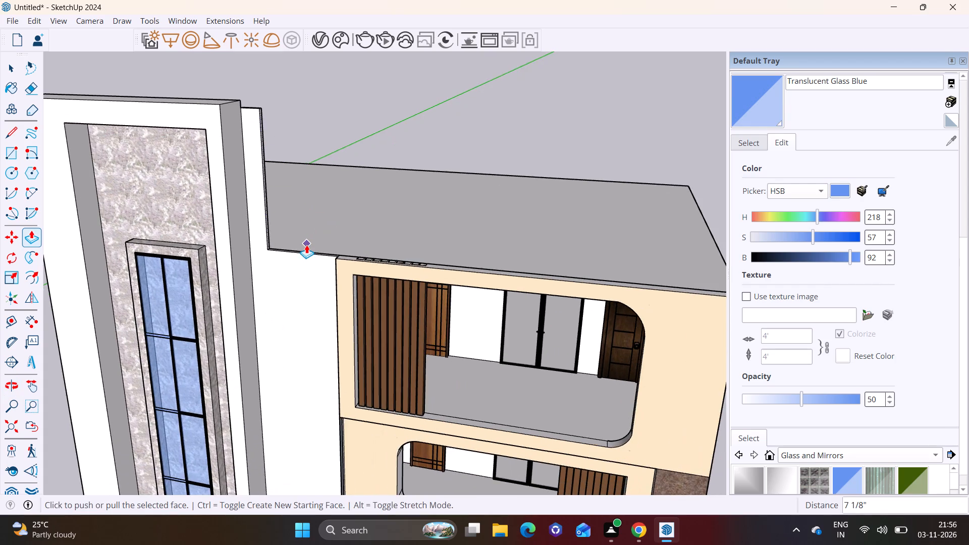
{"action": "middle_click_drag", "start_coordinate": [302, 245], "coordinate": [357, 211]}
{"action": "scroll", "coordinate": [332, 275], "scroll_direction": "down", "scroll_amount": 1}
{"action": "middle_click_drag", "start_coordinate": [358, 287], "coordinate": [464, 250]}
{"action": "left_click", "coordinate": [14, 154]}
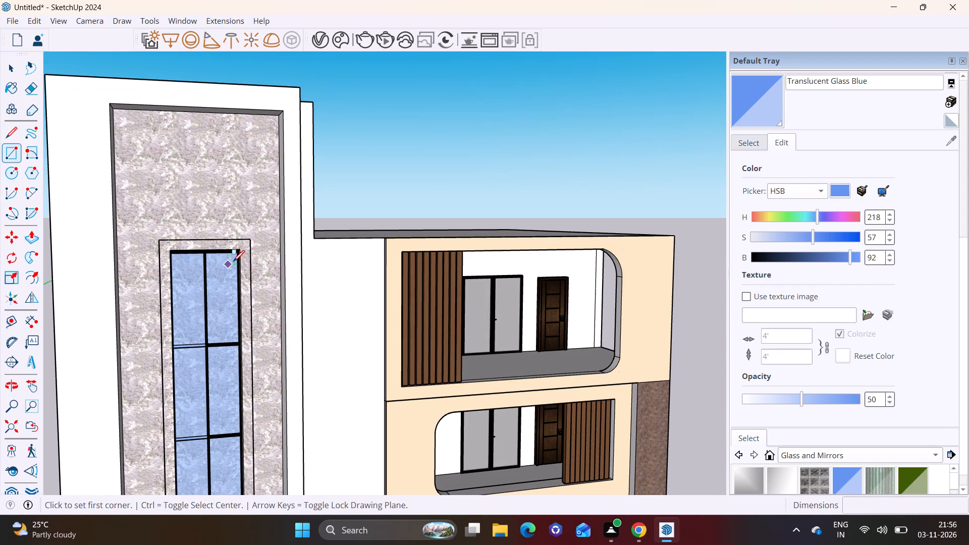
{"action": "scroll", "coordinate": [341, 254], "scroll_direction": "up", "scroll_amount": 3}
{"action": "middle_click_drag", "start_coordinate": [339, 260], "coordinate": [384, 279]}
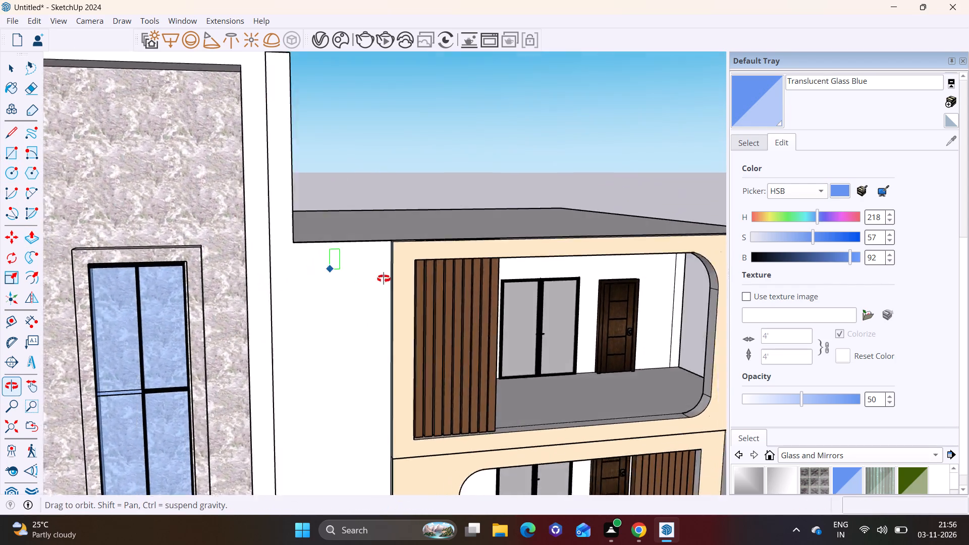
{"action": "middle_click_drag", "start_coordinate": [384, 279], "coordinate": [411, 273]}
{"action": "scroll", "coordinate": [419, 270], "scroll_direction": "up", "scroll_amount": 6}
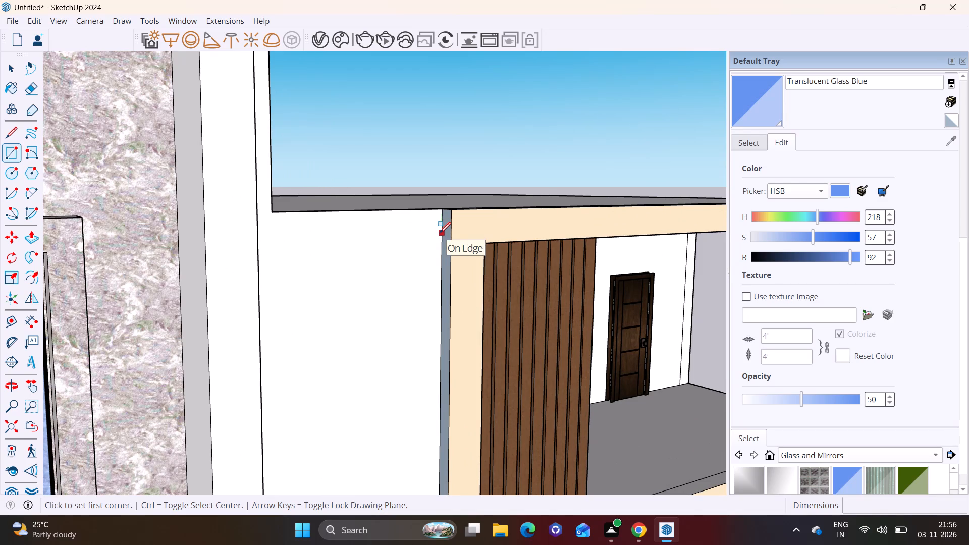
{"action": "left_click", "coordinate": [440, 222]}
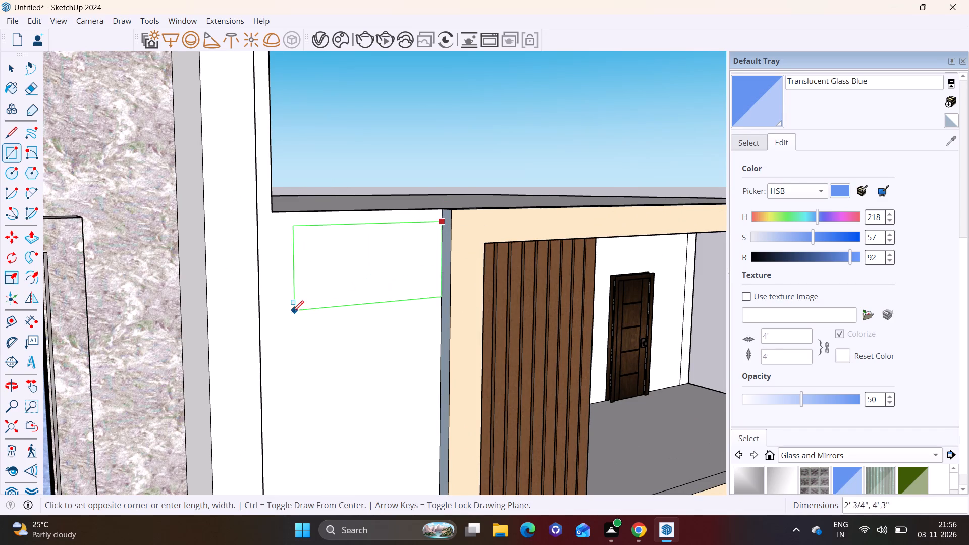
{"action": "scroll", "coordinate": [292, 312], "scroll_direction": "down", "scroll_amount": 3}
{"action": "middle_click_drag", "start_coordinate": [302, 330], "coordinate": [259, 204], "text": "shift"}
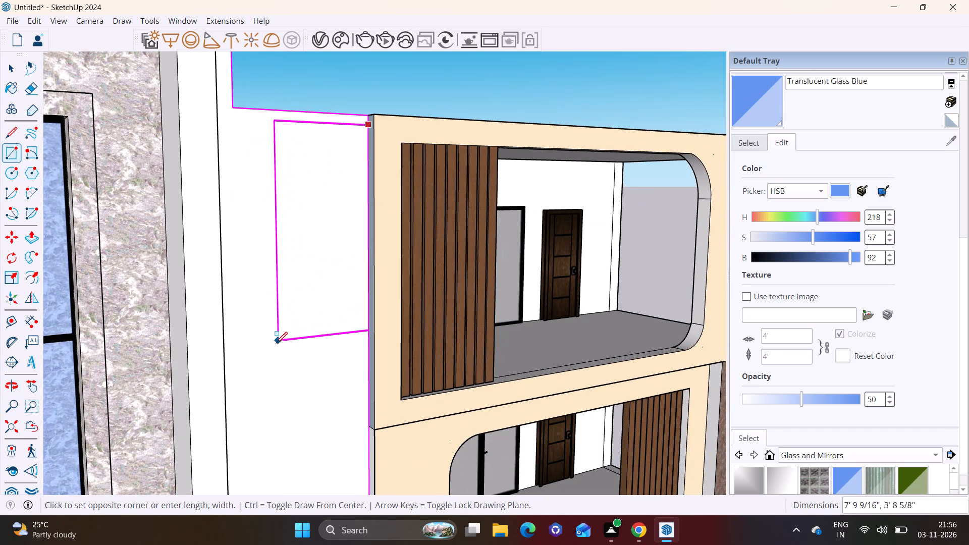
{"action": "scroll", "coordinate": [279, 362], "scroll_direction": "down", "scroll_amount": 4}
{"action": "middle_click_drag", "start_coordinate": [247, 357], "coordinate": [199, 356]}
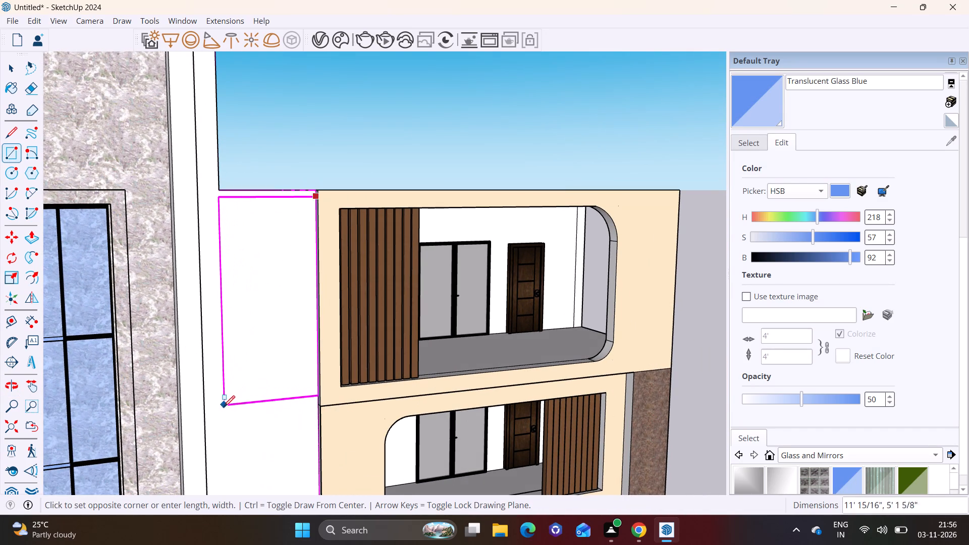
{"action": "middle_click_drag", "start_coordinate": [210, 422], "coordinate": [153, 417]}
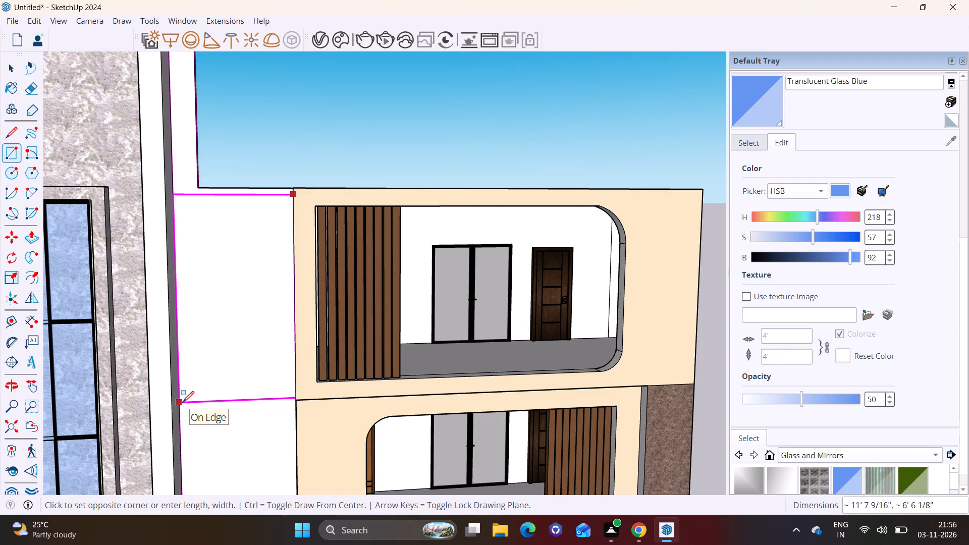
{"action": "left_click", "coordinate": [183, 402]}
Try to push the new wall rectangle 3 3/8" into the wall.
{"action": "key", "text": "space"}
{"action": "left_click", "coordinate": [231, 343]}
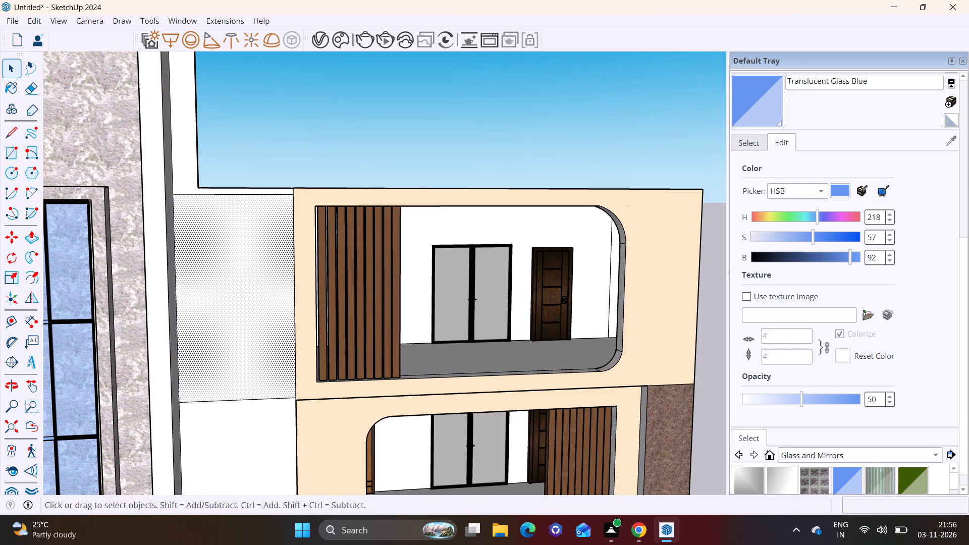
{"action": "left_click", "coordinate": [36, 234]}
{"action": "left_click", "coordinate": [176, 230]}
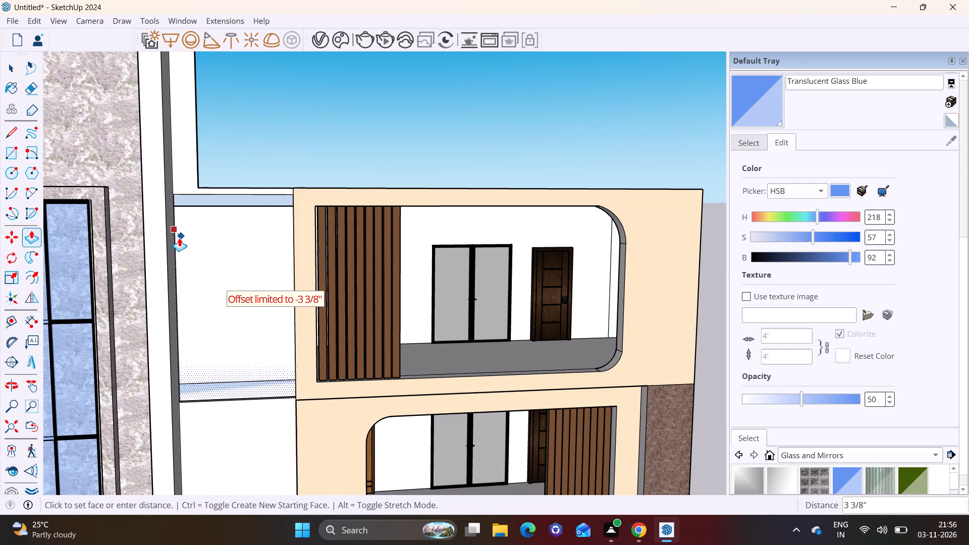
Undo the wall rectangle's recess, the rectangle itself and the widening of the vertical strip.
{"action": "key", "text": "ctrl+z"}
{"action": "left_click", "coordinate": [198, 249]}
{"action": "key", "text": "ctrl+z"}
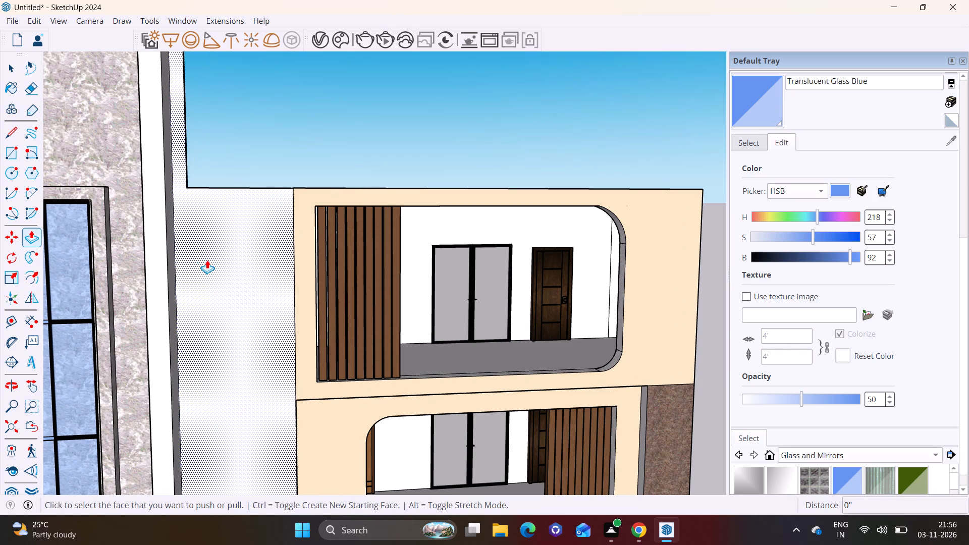
Draw a rectangle about 12' by 6' 6" on the white wall, from the top storey's upper corner to the tower's edge.
{"action": "middle_click_drag", "start_coordinate": [241, 236], "coordinate": [230, 238]}
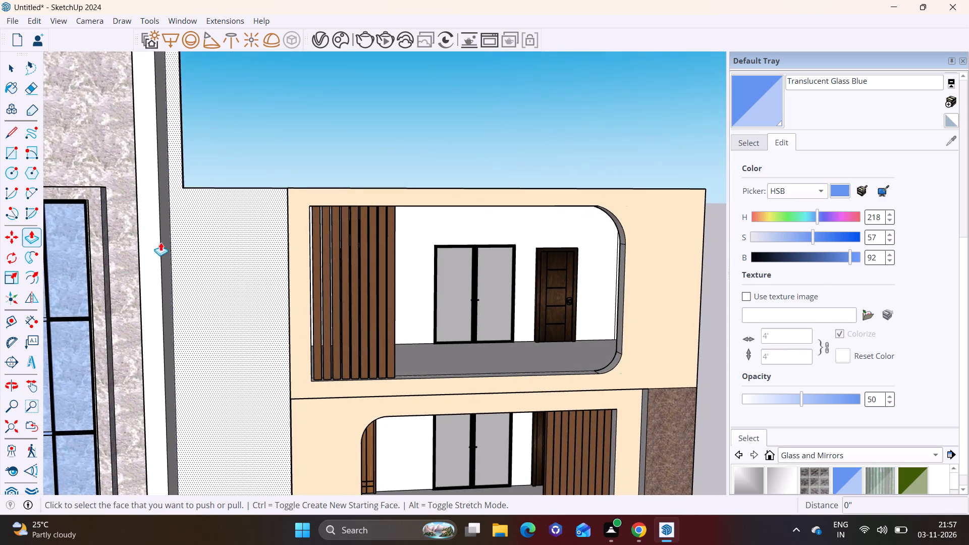
{"action": "left_click", "coordinate": [10, 150]}
{"action": "scroll", "coordinate": [283, 295], "scroll_direction": "down", "scroll_amount": 1}
{"action": "middle_click_drag", "start_coordinate": [299, 312], "coordinate": [394, 306]}
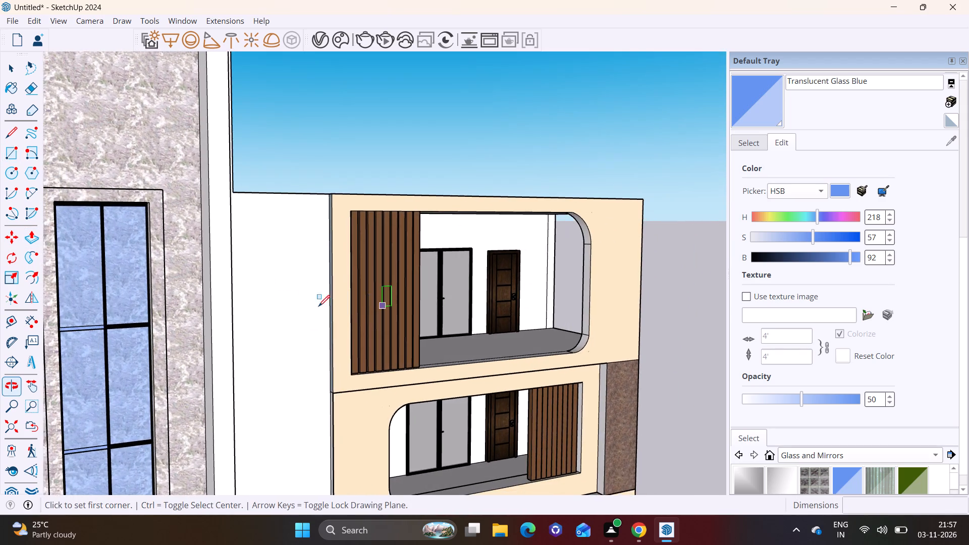
{"action": "scroll", "coordinate": [238, 299], "scroll_direction": "up", "scroll_amount": 3}
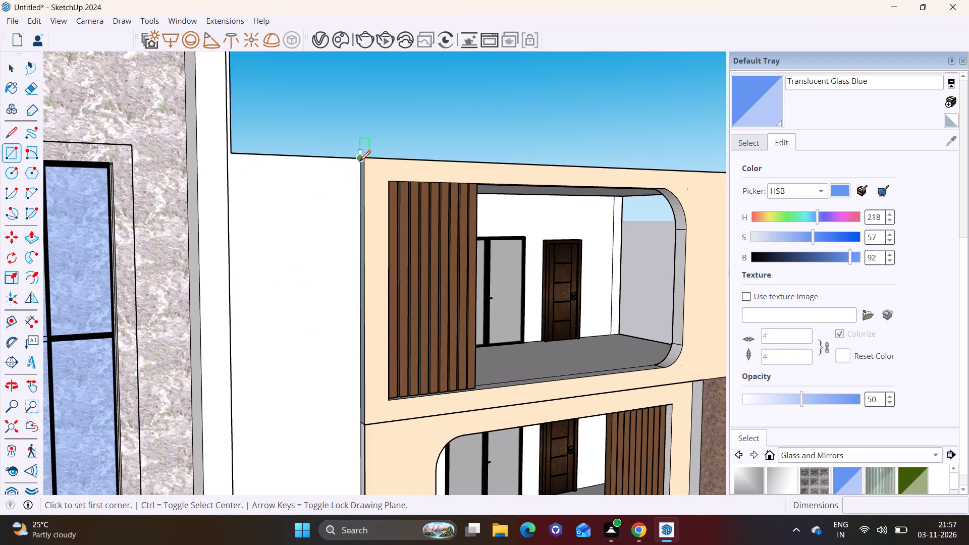
{"action": "left_click", "coordinate": [358, 160]}
{"action": "scroll", "coordinate": [263, 332], "scroll_direction": "down", "scroll_amount": 5}
{"action": "middle_click_drag", "start_coordinate": [262, 352], "coordinate": [226, 245]}
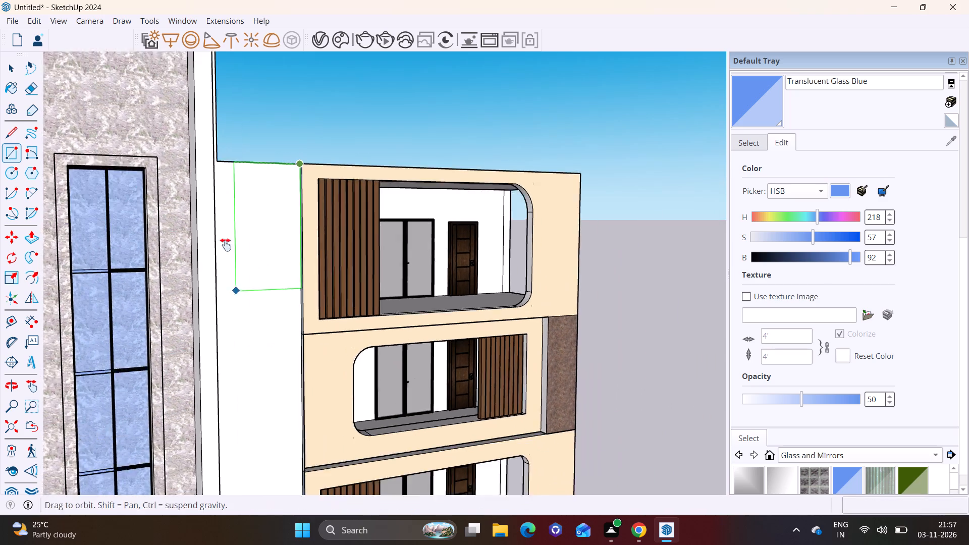
{"action": "middle_click_drag", "start_coordinate": [226, 245], "coordinate": [225, 226]}
{"action": "middle_click_drag", "start_coordinate": [219, 250], "coordinate": [183, 267]}
{"action": "scroll", "coordinate": [201, 264], "scroll_direction": "up", "scroll_amount": 8}
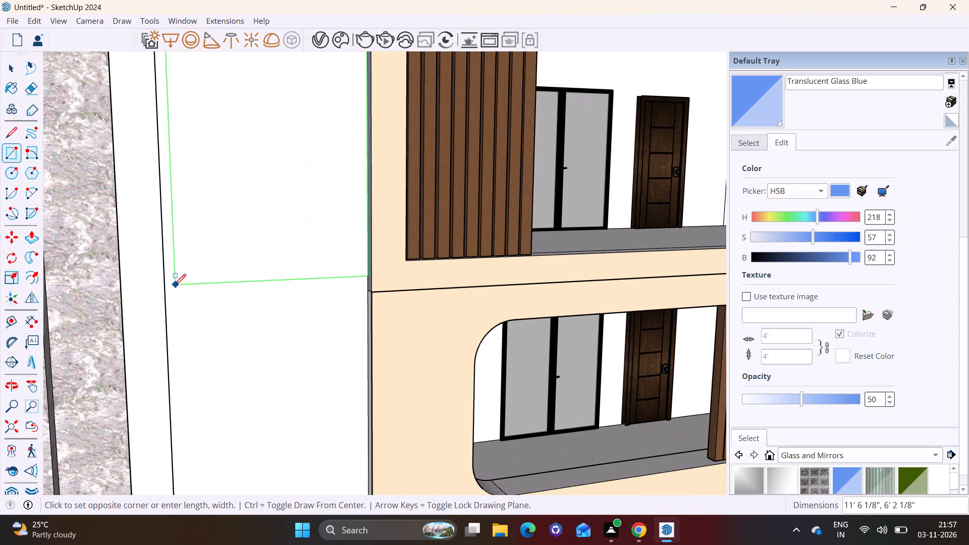
{"action": "middle_click_drag", "start_coordinate": [169, 285], "coordinate": [133, 274]}
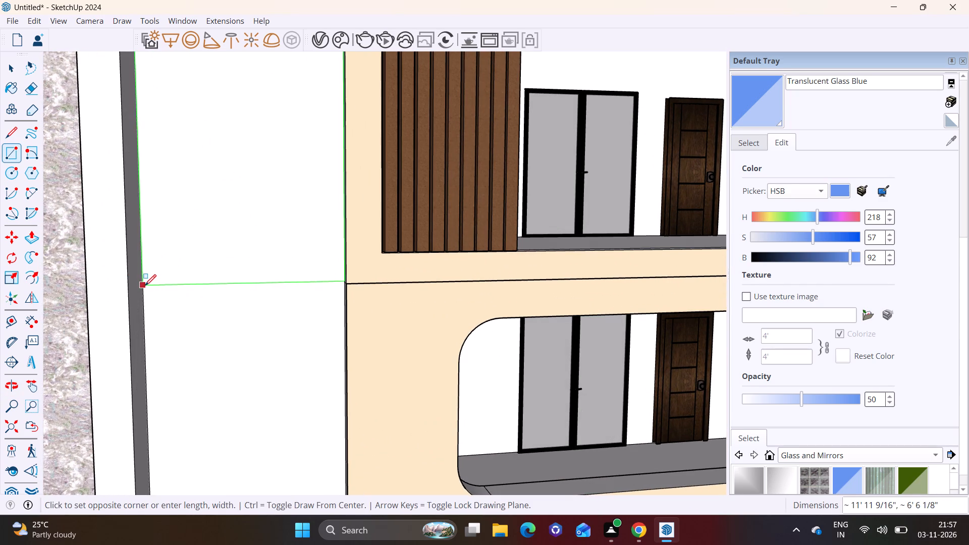
{"action": "left_click", "coordinate": [145, 286]}
Pull the new rectangle on the linking wall outward until it is flush with the beige front of the top storey.
{"action": "key", "text": "space"}
{"action": "left_click", "coordinate": [202, 225]}
{"action": "left_click", "coordinate": [31, 234]}
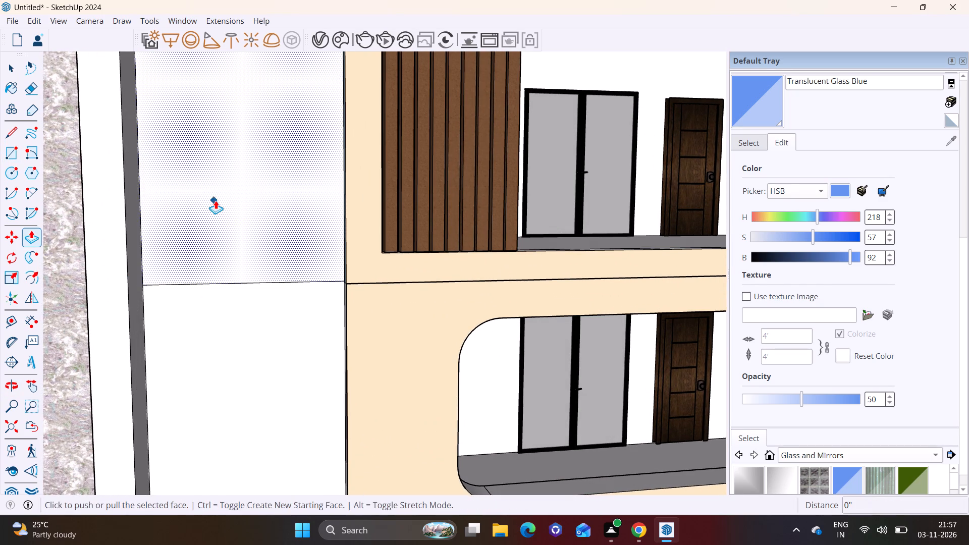
{"action": "left_click", "coordinate": [216, 200]}
{"action": "left_click", "coordinate": [196, 210]}
{"action": "middle_click_drag", "start_coordinate": [238, 222], "coordinate": [117, 241]}
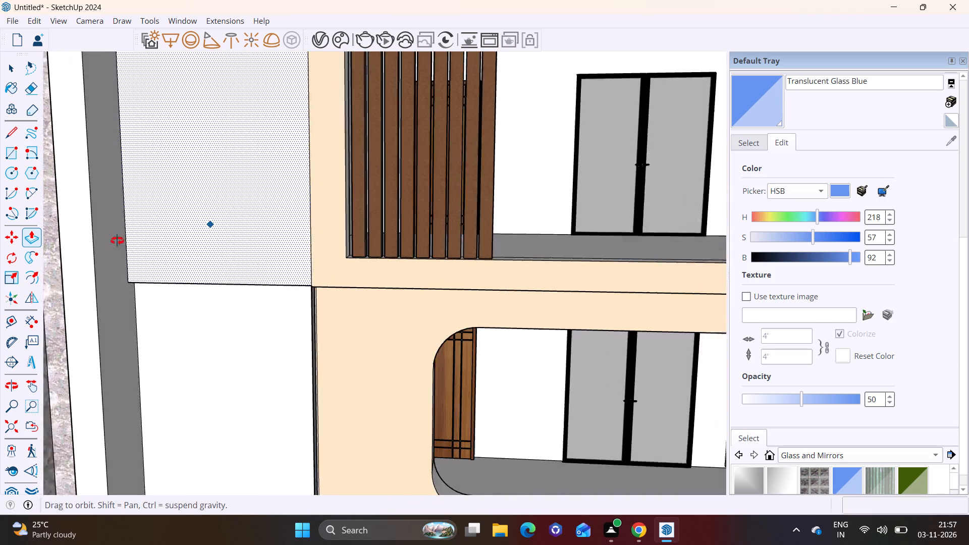
{"action": "middle_click_drag", "start_coordinate": [117, 241], "coordinate": [81, 246]}
{"action": "left_click", "coordinate": [212, 226]}
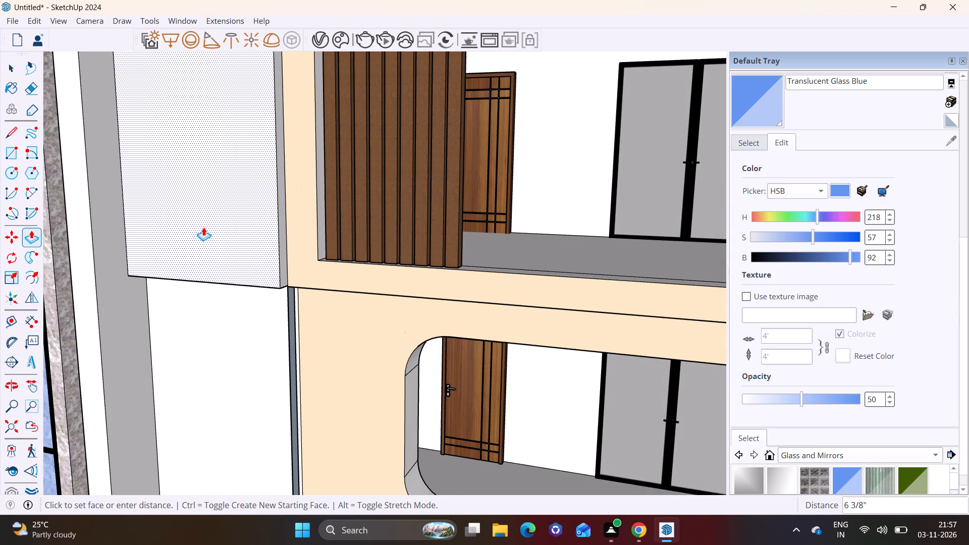
{"action": "left_click", "coordinate": [212, 227]}
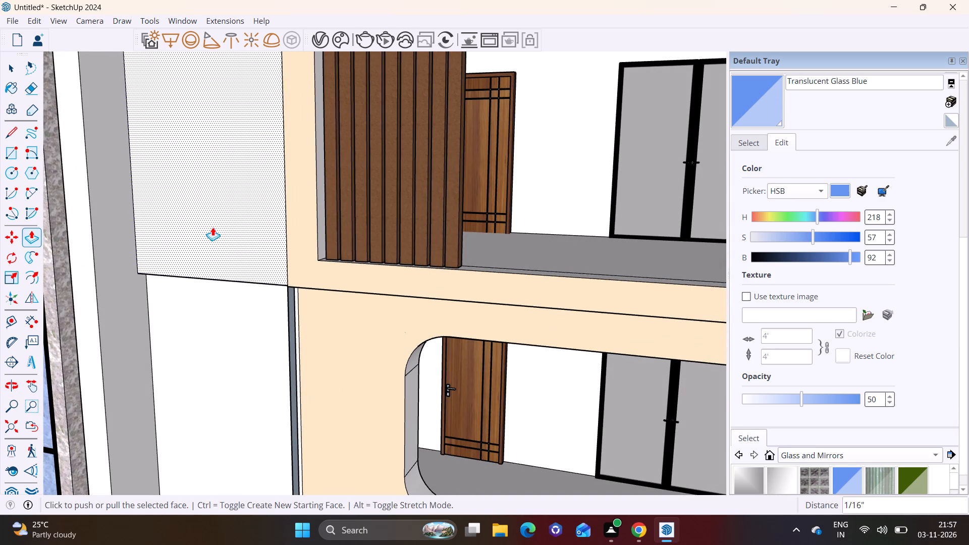
{"action": "key", "text": "space"}
Paint the front of the raised wall panel beside the top storey with Granite Dark Gray from the Stone materials.
{"action": "scroll", "coordinate": [194, 255], "scroll_direction": "down", "scroll_amount": 7}
{"action": "middle_click_drag", "start_coordinate": [234, 264], "coordinate": [452, 233]}
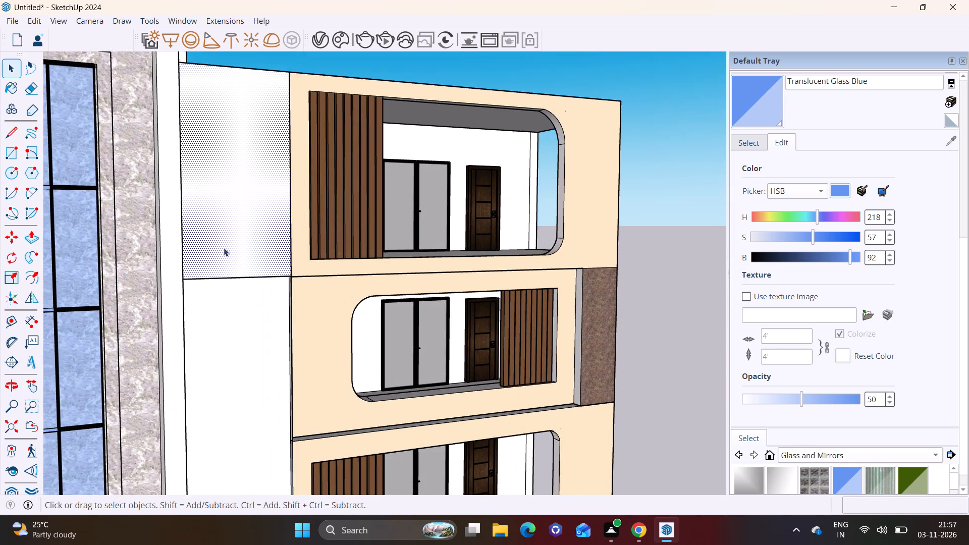
{"action": "scroll", "coordinate": [216, 248], "scroll_direction": "down", "scroll_amount": 6}
{"action": "middle_click_drag", "start_coordinate": [239, 278], "coordinate": [159, 282]}
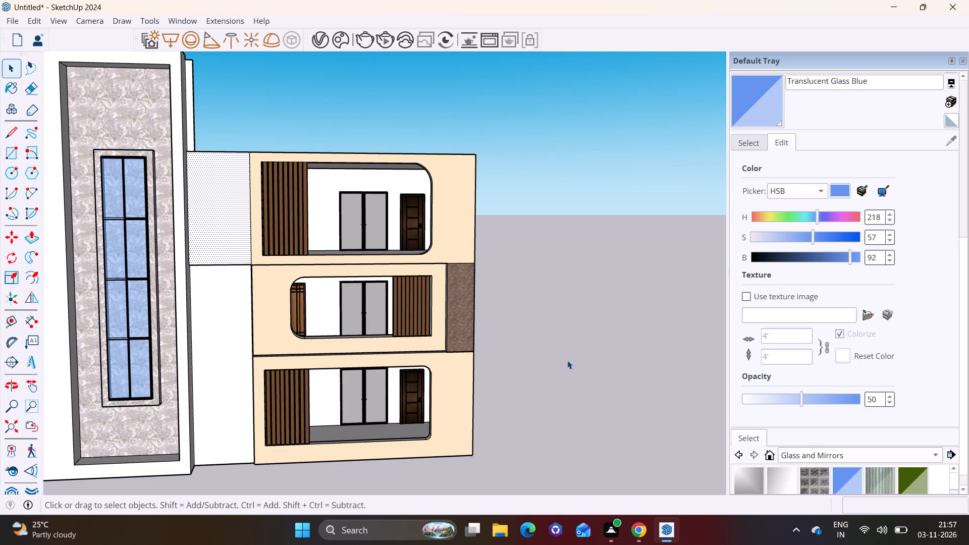
{"action": "middle_click_drag", "start_coordinate": [382, 241], "coordinate": [297, 257]}
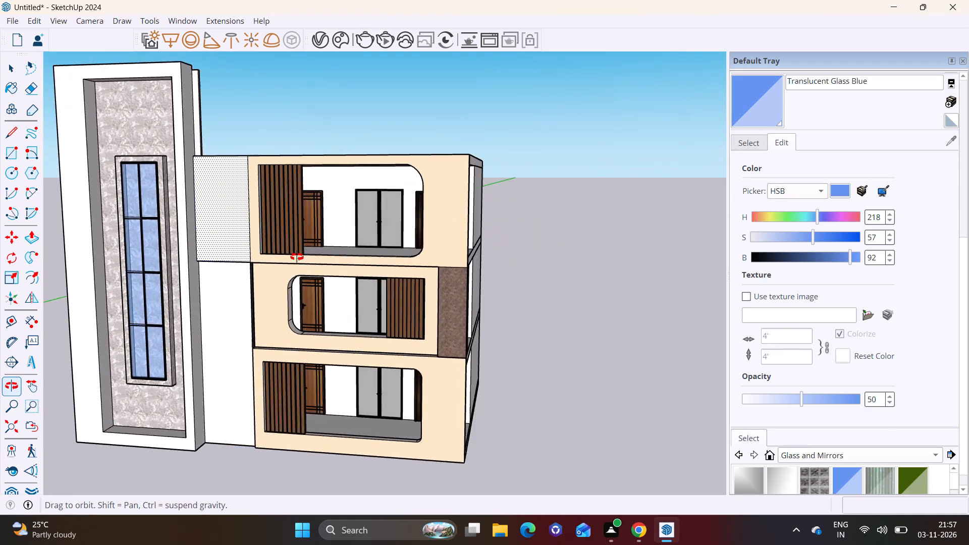
{"action": "middle_click_drag", "start_coordinate": [297, 257], "coordinate": [344, 250]}
{"action": "scroll", "coordinate": [308, 277], "scroll_direction": "down", "scroll_amount": 1}
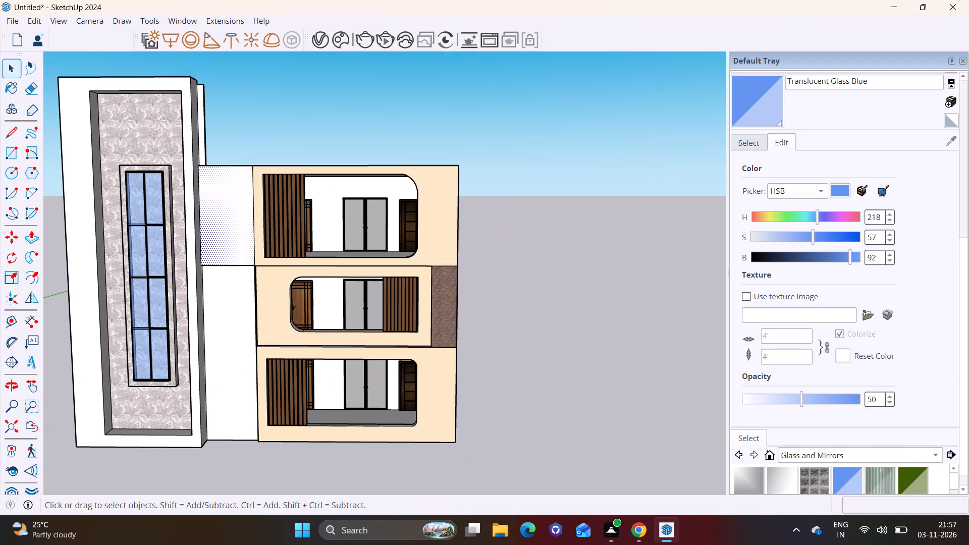
{"action": "left_click", "coordinate": [832, 458]}
{"action": "left_click", "coordinate": [805, 484]}
{"action": "scroll", "coordinate": [850, 474], "scroll_direction": "down", "scroll_amount": 3}
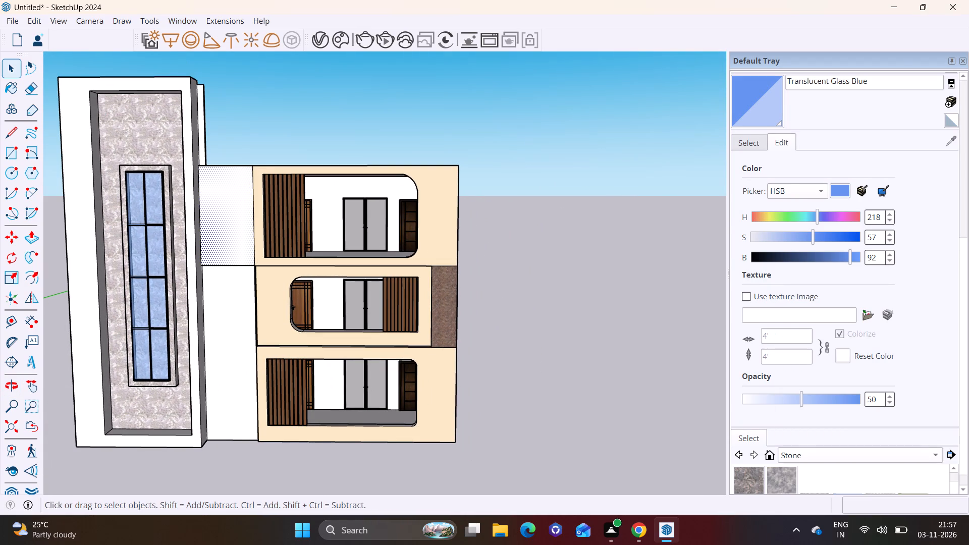
{"action": "scroll", "coordinate": [811, 469], "scroll_direction": "down", "scroll_amount": 2}
{"action": "scroll", "coordinate": [814, 469], "scroll_direction": "up", "scroll_amount": 3}
{"action": "left_click", "coordinate": [814, 476]}
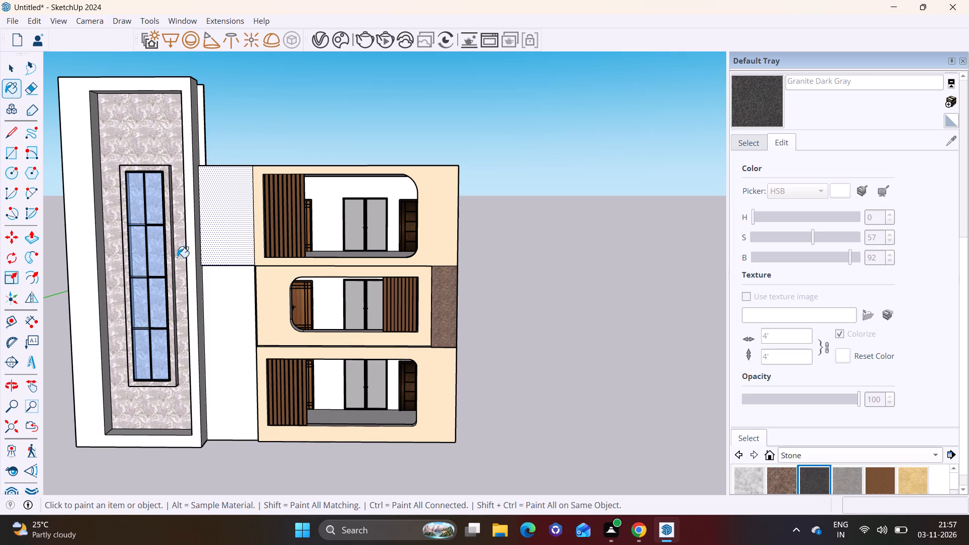
{"action": "left_click", "coordinate": [212, 239]}
{"action": "key", "text": "space"}
{"action": "left_click", "coordinate": [529, 313]}
Paint the underside of the raised wall panel with Granite Dark Gray.
{"action": "middle_click_drag", "start_coordinate": [254, 272], "coordinate": [249, 124]}
{"action": "scroll", "coordinate": [272, 276], "scroll_direction": "up", "scroll_amount": 7}
{"action": "left_click", "coordinate": [817, 472]}
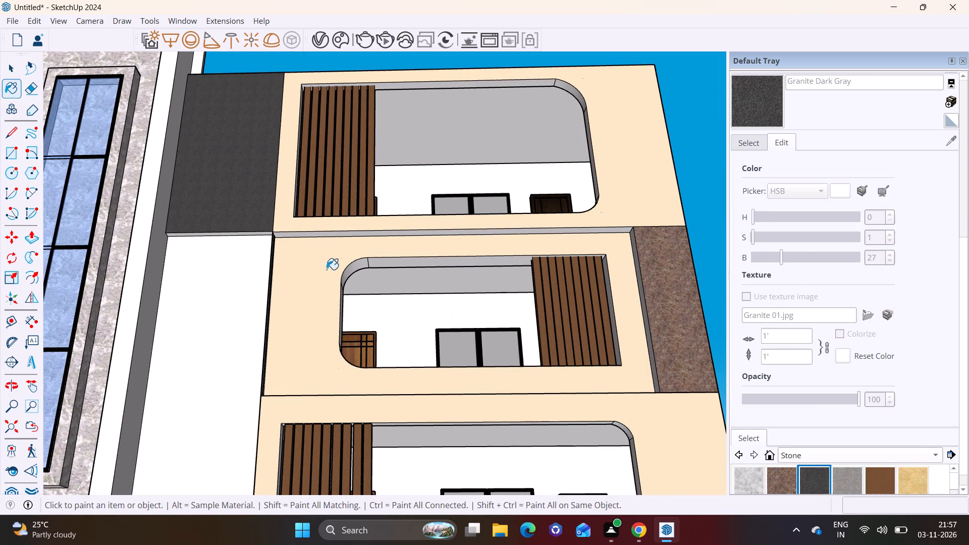
{"action": "middle_click_drag", "start_coordinate": [292, 257], "coordinate": [295, 206]}
{"action": "scroll", "coordinate": [234, 207], "scroll_direction": "up", "scroll_amount": 4}
{"action": "left_click", "coordinate": [257, 235]}
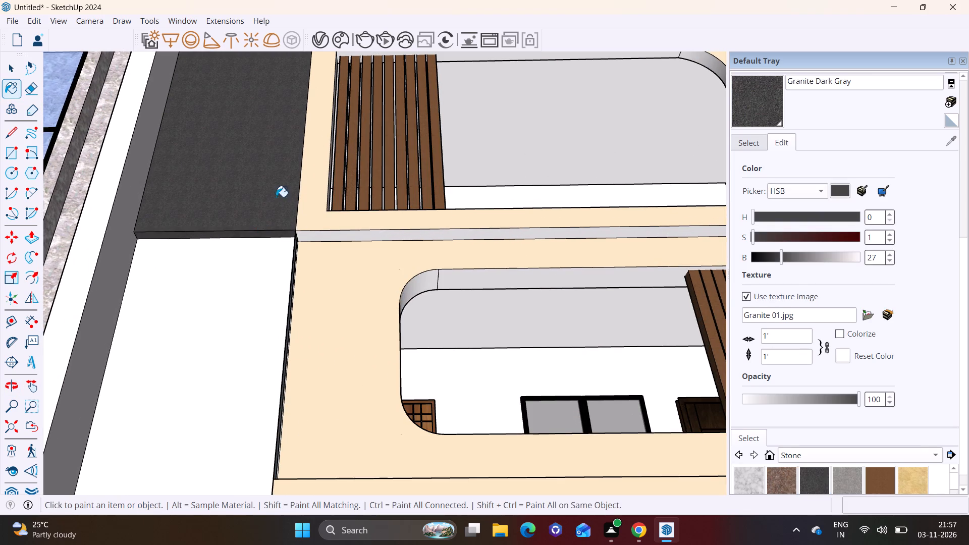
Paint the top of the raised wall panel, including the short piece at the tower end, with Granite Dark Gray.
{"action": "middle_click_drag", "start_coordinate": [274, 205], "coordinate": [233, 307]}
{"action": "scroll", "coordinate": [217, 69], "scroll_direction": "down", "scroll_amount": 5}
{"action": "middle_click_drag", "start_coordinate": [237, 46], "coordinate": [235, 202]}
{"action": "middle_click_drag", "start_coordinate": [223, 114], "coordinate": [203, 260]}
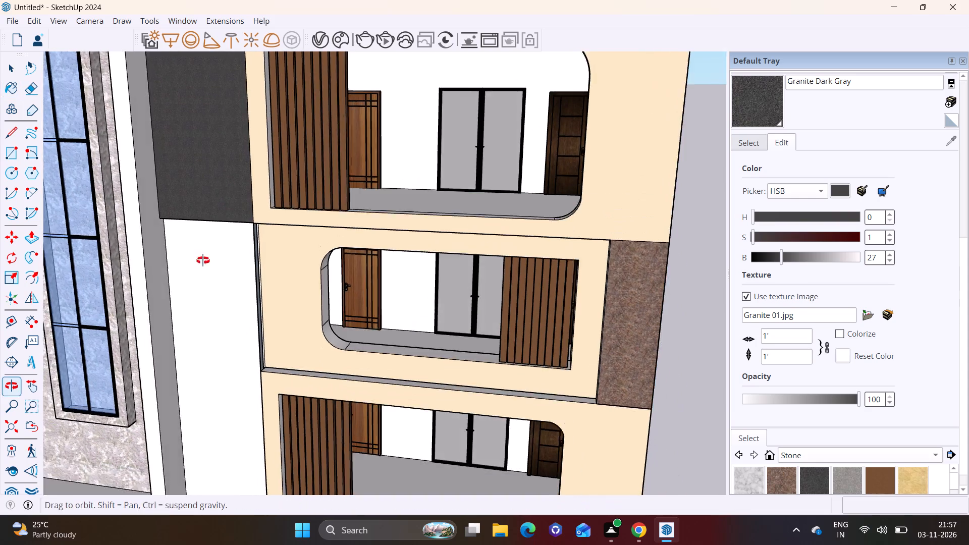
{"action": "middle_click_drag", "start_coordinate": [203, 260], "coordinate": [203, 255]}
{"action": "middle_click_drag", "start_coordinate": [215, 112], "coordinate": [202, 244]}
{"action": "middle_click_drag", "start_coordinate": [190, 133], "coordinate": [190, 179]}
{"action": "left_click", "coordinate": [187, 116]}
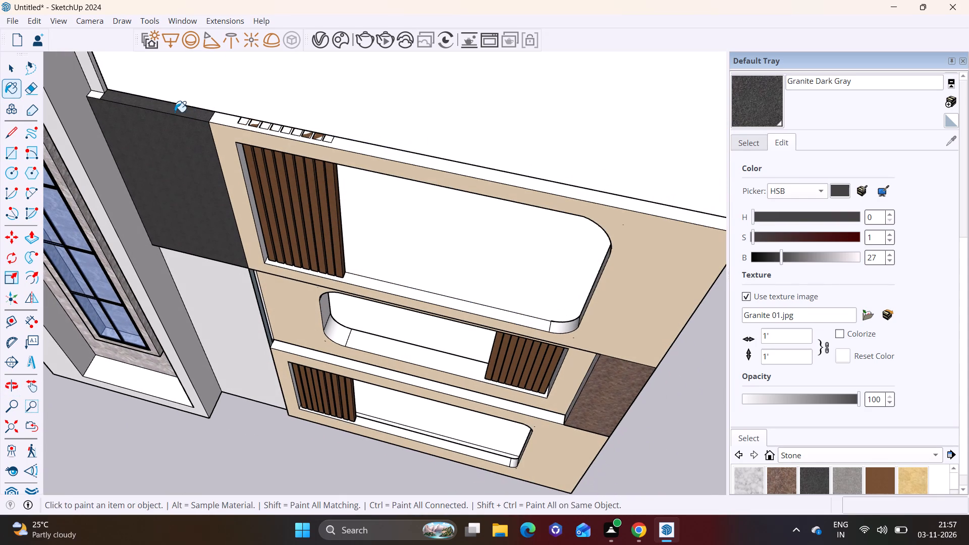
{"action": "left_click", "coordinate": [96, 95]}
{"action": "key", "text": "space"}
{"action": "scroll", "coordinate": [151, 162], "scroll_direction": "down", "scroll_amount": 7}
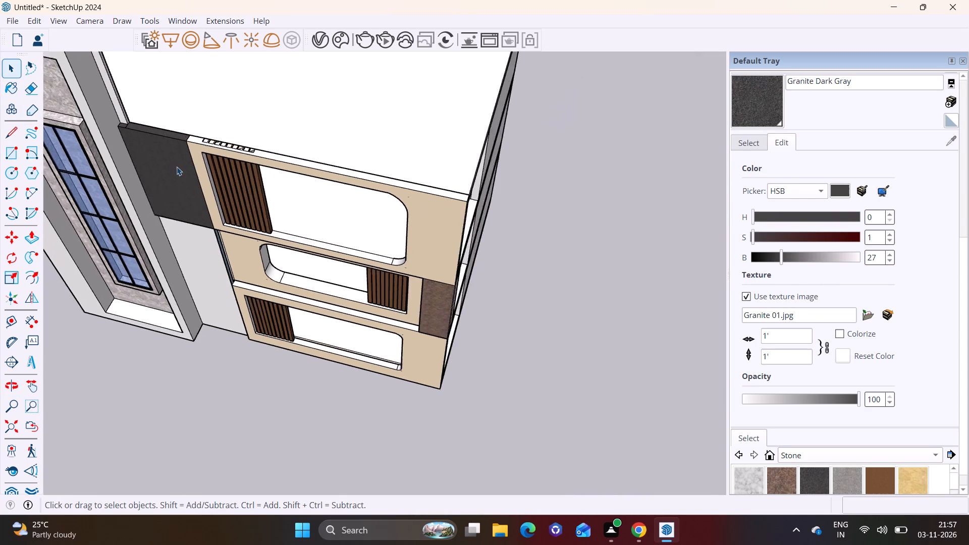
{"action": "scroll", "coordinate": [177, 167], "scroll_direction": "down", "scroll_amount": 1}
{"action": "scroll", "coordinate": [224, 191], "scroll_direction": "up", "scroll_amount": 1}
{"action": "middle_click_drag", "start_coordinate": [229, 188], "coordinate": [353, 68]}
{"action": "key", "text": "space"}
{"action": "left_click", "coordinate": [550, 278]}
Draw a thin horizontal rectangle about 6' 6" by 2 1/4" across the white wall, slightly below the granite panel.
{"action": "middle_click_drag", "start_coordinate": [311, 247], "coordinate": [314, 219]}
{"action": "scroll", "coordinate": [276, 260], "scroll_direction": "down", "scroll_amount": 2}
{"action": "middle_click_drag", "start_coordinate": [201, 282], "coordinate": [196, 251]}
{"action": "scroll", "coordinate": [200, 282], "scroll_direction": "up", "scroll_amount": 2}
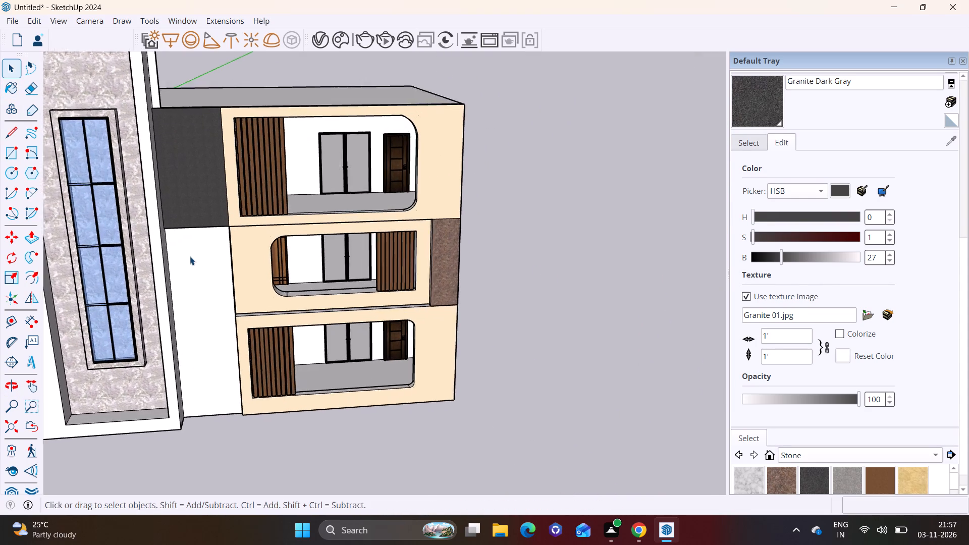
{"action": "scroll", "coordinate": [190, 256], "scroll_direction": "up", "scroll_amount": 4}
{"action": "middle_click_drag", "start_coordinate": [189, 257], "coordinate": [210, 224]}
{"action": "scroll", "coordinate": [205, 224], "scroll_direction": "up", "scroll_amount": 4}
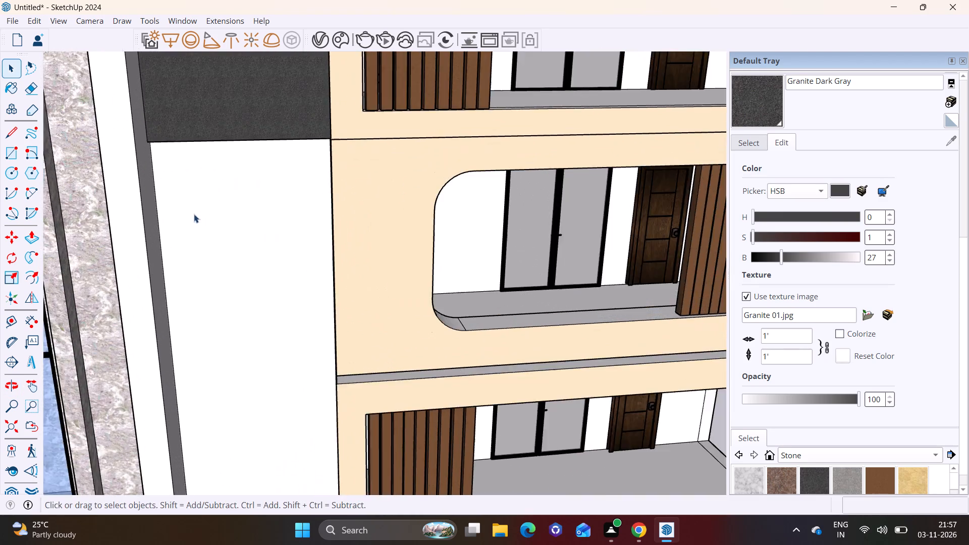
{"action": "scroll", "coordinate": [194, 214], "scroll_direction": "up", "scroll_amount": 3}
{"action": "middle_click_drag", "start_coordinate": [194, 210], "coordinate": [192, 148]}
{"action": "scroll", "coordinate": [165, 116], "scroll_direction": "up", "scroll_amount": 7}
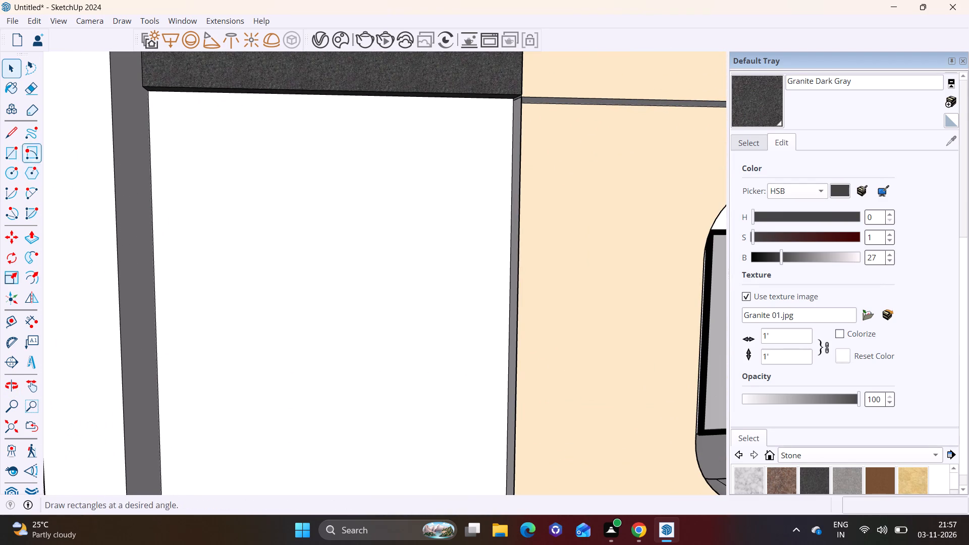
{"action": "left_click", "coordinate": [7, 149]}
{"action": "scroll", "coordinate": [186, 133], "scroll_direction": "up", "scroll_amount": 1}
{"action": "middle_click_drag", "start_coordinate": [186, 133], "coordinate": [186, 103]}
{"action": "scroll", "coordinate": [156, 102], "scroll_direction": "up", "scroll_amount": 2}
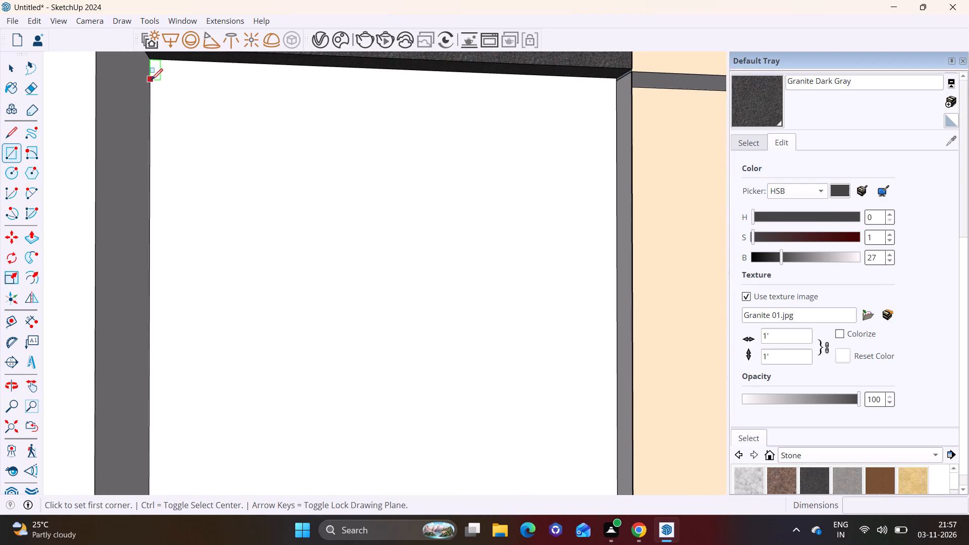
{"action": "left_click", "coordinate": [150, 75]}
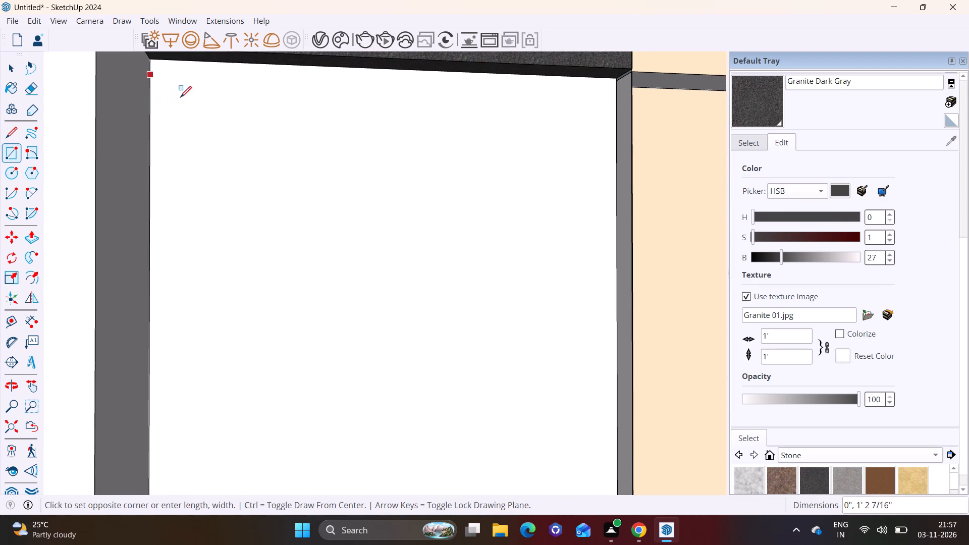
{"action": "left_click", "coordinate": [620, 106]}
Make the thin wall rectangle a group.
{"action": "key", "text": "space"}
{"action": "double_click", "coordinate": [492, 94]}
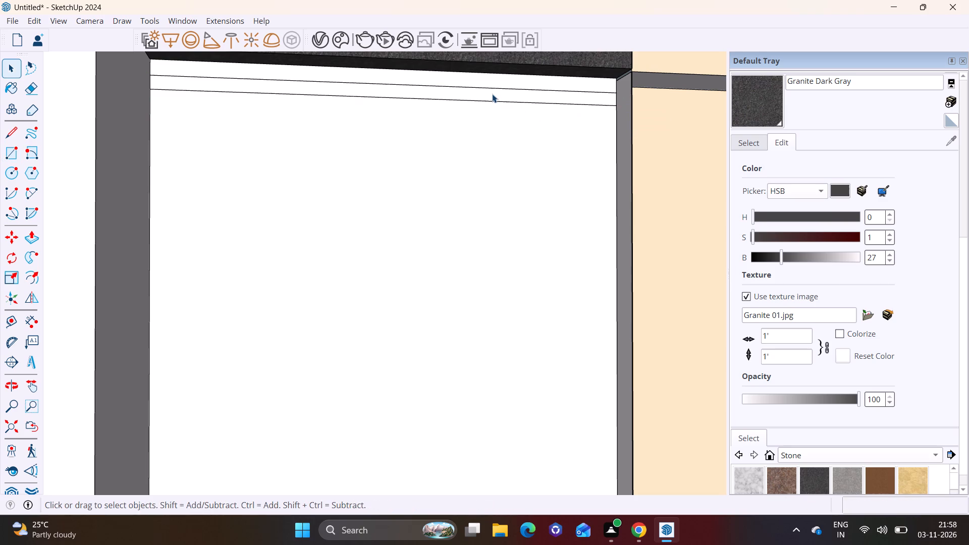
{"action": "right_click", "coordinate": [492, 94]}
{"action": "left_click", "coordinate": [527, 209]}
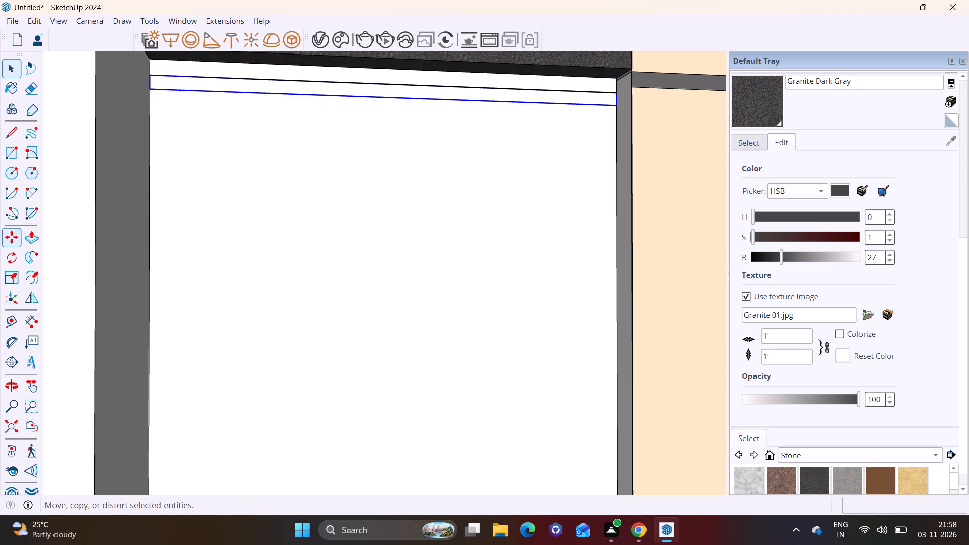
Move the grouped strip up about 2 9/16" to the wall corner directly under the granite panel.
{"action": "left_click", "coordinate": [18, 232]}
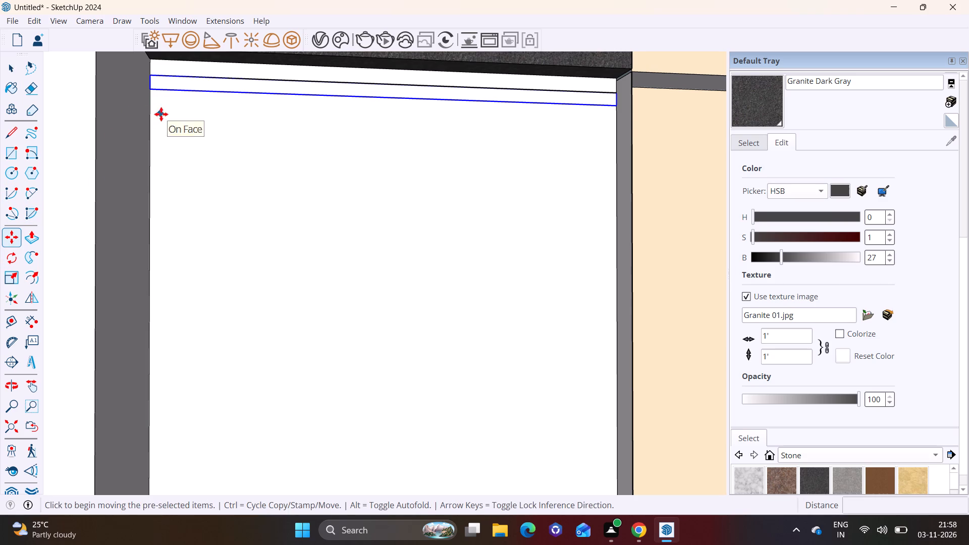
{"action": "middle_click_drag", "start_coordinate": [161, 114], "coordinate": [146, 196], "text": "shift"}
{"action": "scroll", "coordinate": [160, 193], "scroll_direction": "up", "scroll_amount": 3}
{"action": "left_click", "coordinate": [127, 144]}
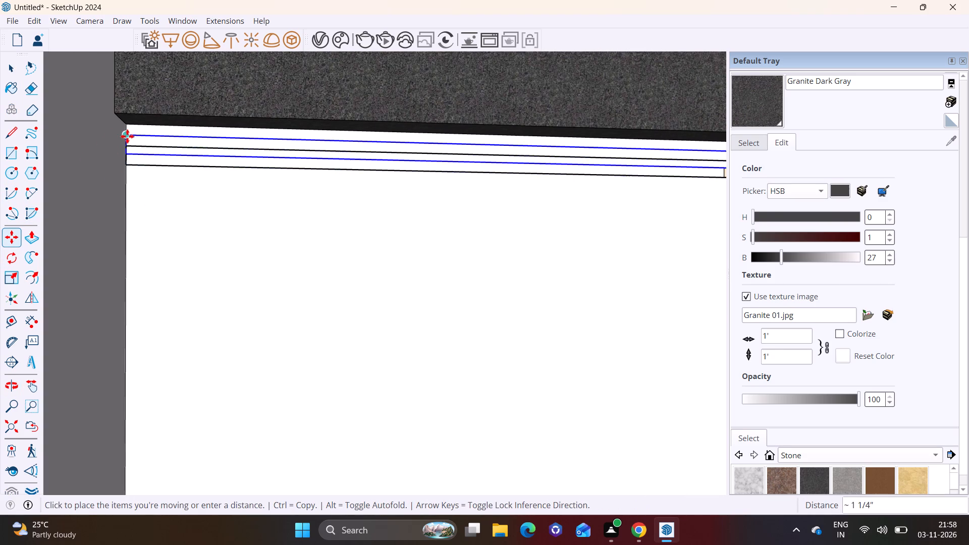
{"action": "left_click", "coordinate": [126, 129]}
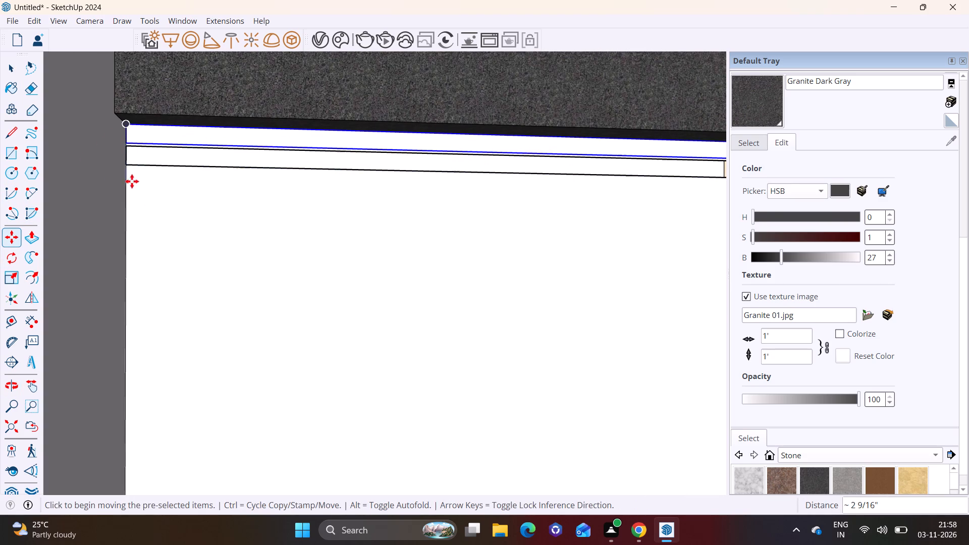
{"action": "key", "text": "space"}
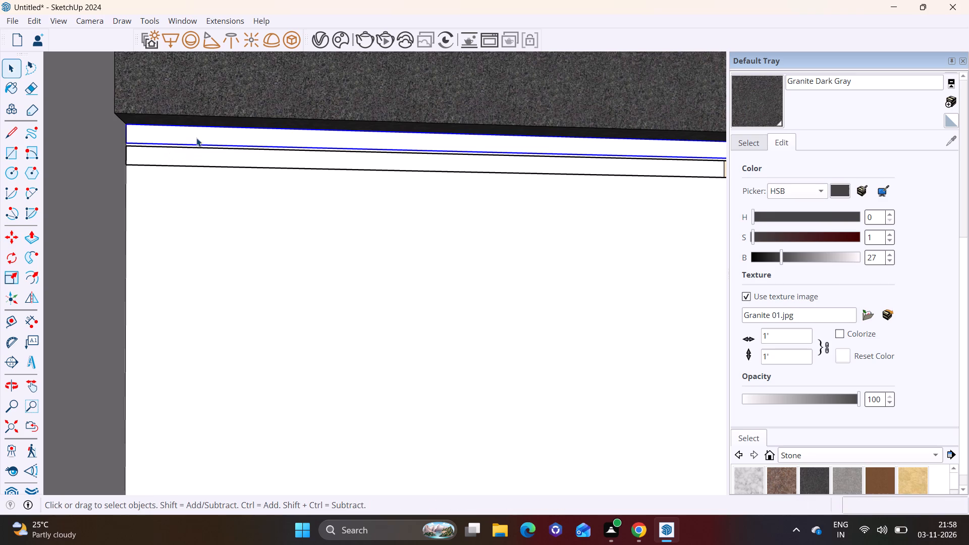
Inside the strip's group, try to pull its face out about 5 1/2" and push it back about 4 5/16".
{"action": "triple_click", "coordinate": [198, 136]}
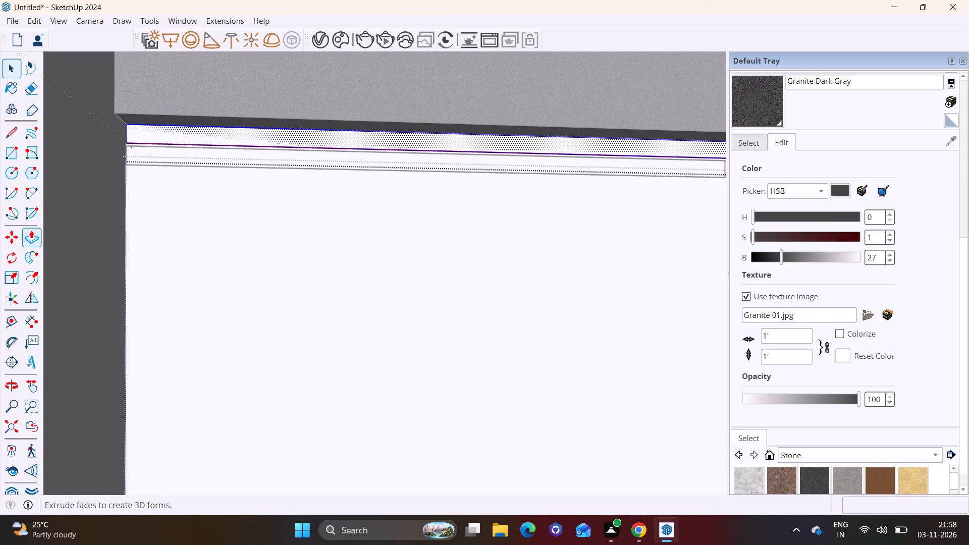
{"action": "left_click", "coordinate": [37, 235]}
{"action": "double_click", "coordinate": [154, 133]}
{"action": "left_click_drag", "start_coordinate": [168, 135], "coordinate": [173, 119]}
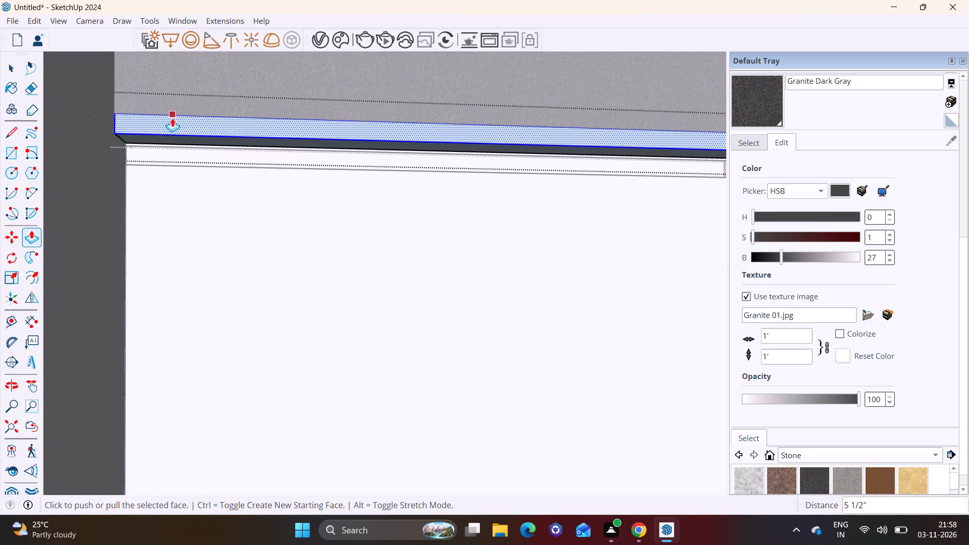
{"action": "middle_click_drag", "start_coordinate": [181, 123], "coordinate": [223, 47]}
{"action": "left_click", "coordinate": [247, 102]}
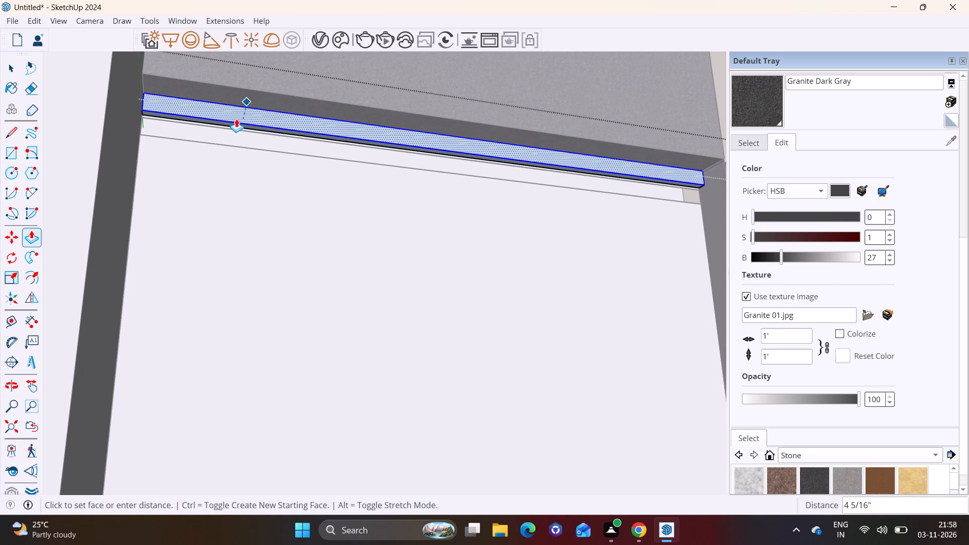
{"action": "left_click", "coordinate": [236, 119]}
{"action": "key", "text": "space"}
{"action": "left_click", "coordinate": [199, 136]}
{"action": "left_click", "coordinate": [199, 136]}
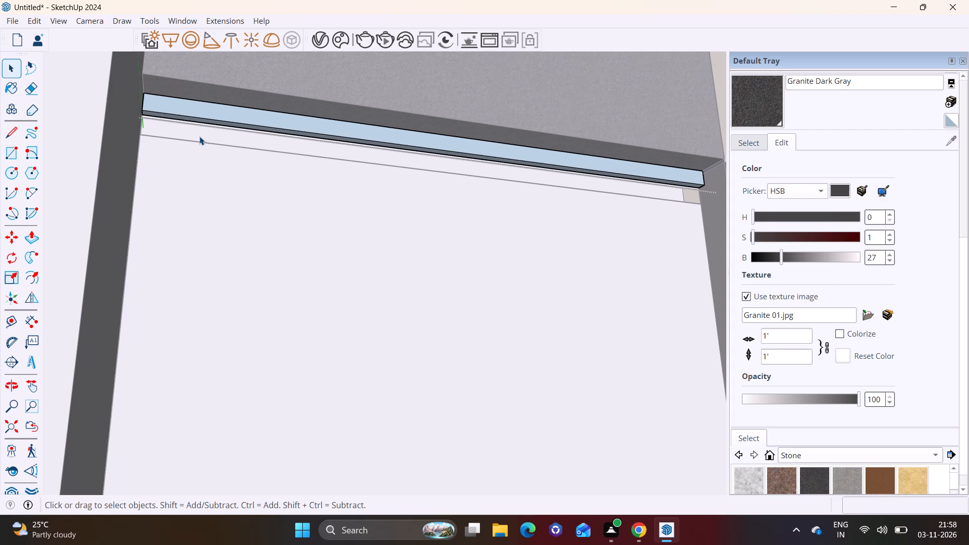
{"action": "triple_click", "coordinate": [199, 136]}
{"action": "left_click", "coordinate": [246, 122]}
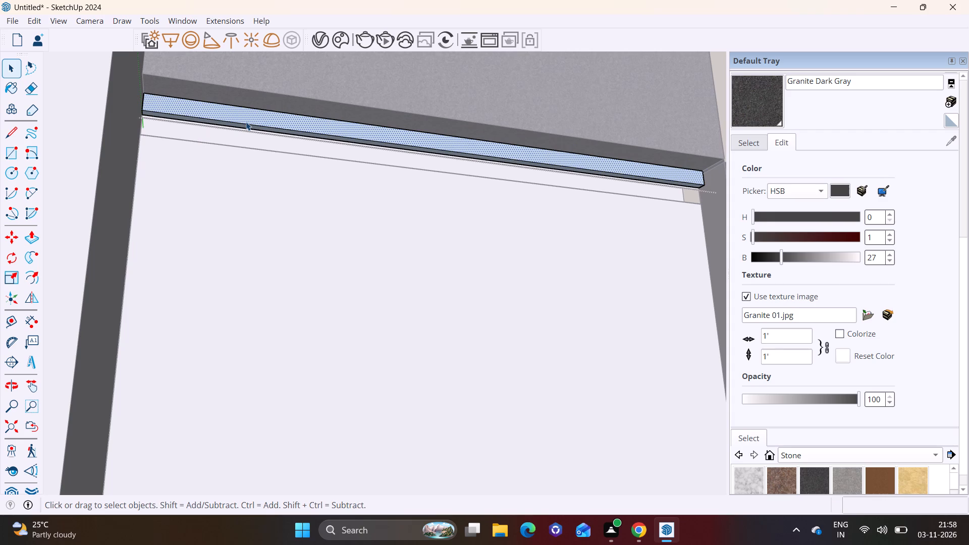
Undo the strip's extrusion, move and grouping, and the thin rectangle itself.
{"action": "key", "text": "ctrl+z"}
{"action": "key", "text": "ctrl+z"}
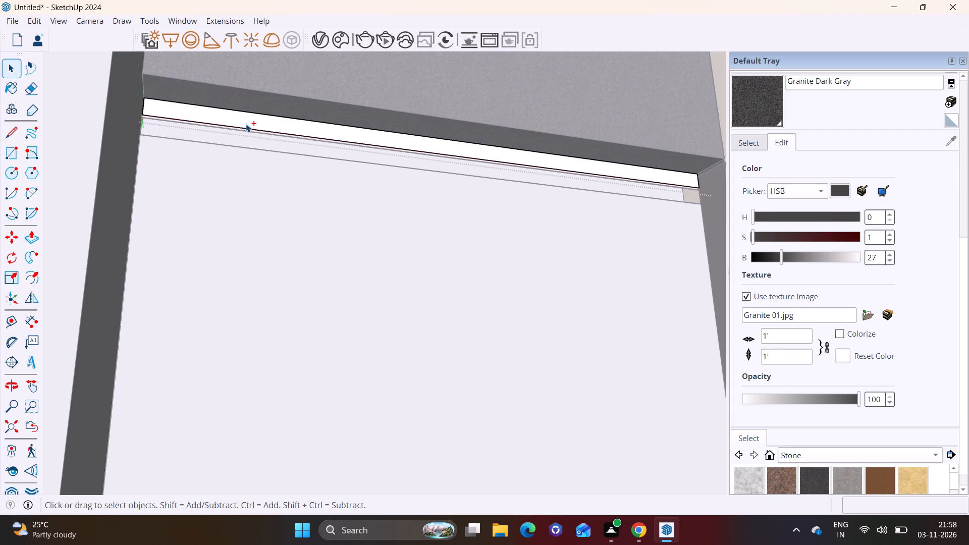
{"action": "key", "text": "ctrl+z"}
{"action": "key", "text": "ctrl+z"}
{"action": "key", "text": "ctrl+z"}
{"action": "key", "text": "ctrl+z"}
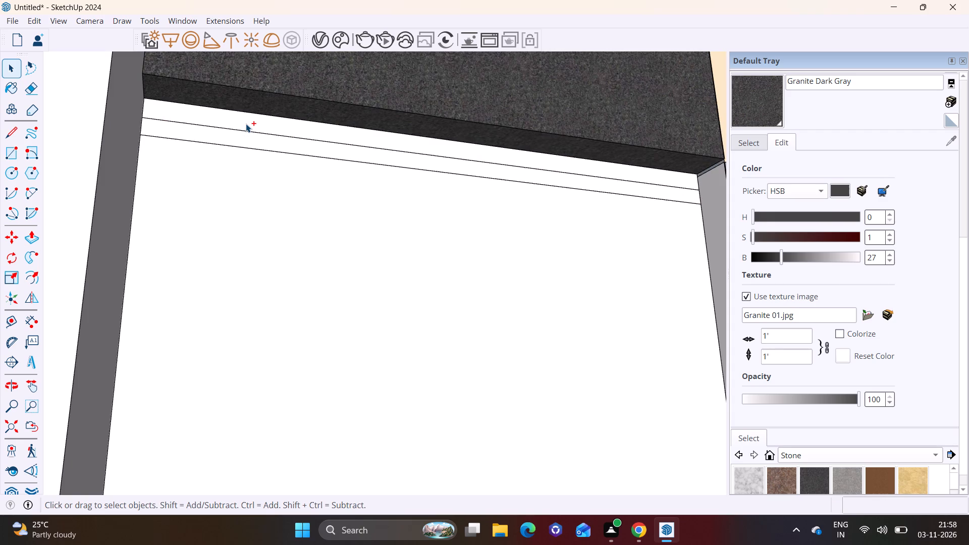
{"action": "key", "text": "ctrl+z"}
Draw a thin rectangle about 3 1/8" high by 6' 6 1/8" wide across the wall, directly under the granite panel.
{"action": "left_click", "coordinate": [15, 154]}
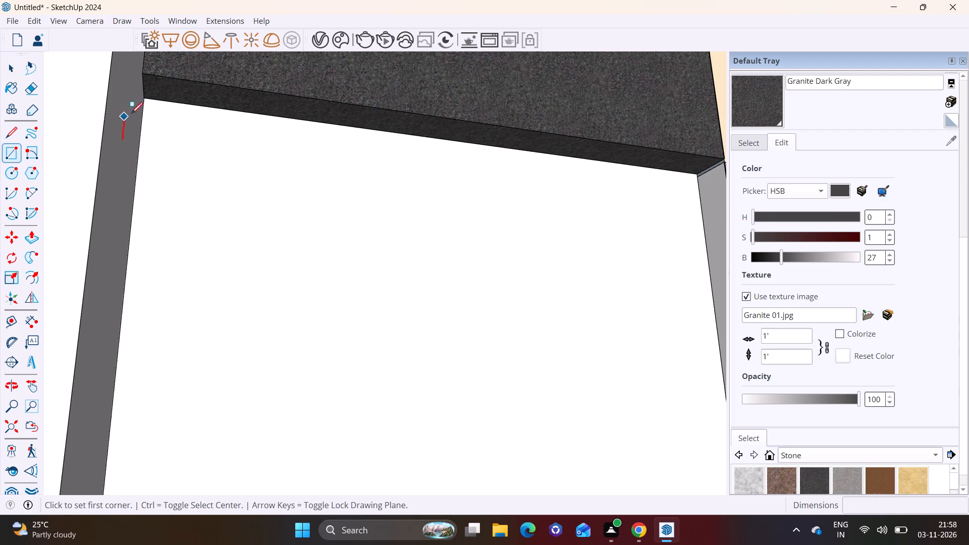
{"action": "left_click", "coordinate": [145, 101]}
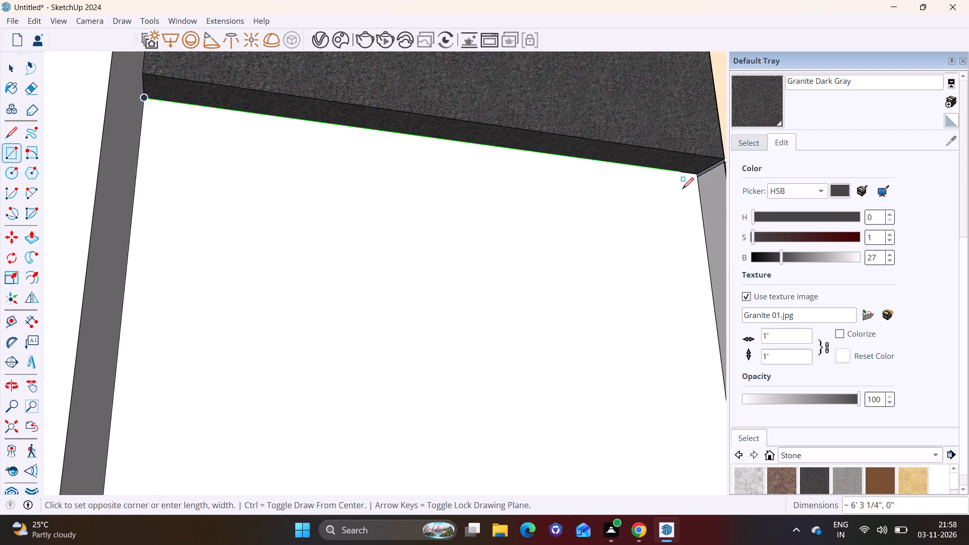
{"action": "left_click", "coordinate": [699, 194]}
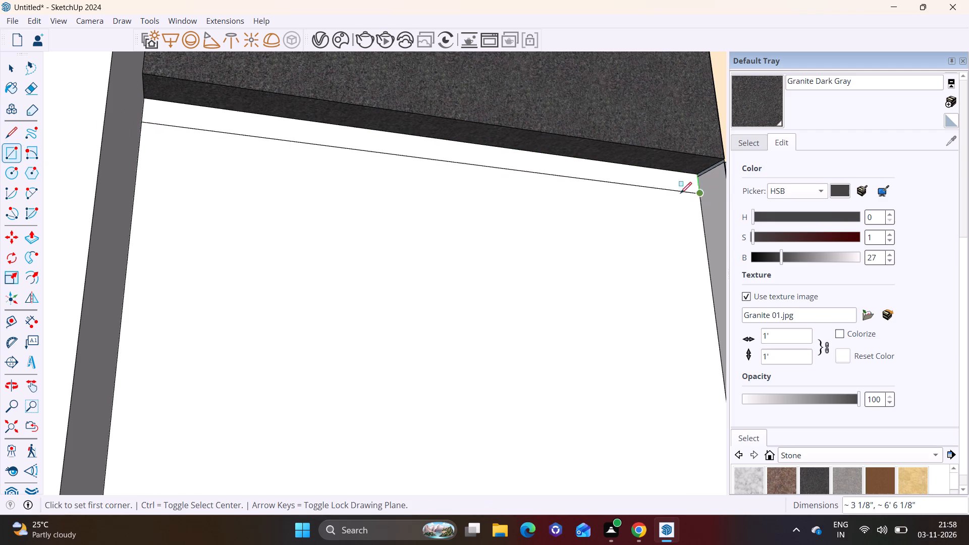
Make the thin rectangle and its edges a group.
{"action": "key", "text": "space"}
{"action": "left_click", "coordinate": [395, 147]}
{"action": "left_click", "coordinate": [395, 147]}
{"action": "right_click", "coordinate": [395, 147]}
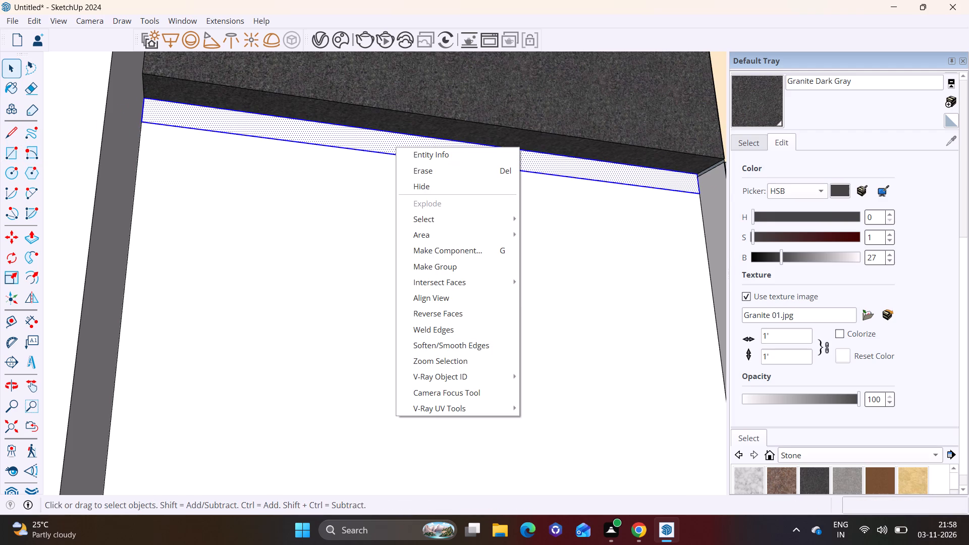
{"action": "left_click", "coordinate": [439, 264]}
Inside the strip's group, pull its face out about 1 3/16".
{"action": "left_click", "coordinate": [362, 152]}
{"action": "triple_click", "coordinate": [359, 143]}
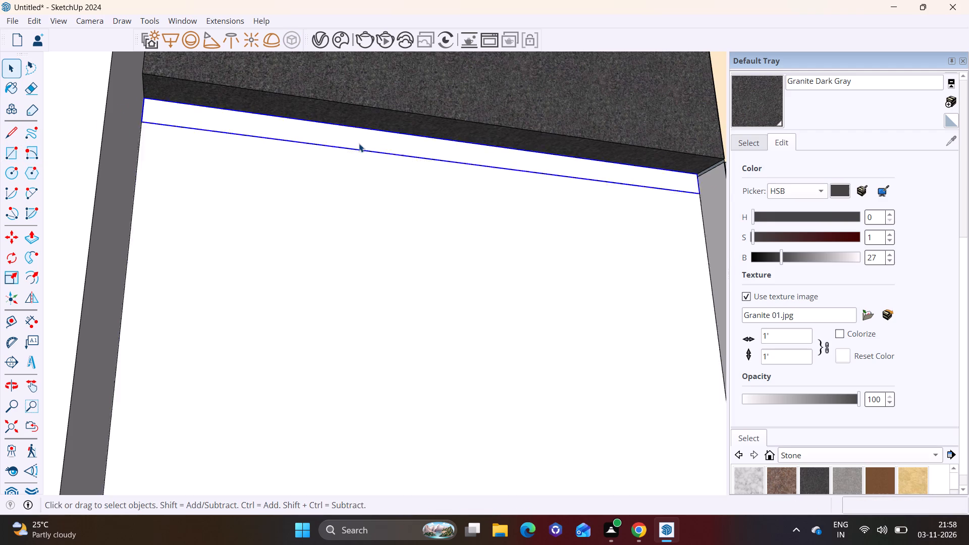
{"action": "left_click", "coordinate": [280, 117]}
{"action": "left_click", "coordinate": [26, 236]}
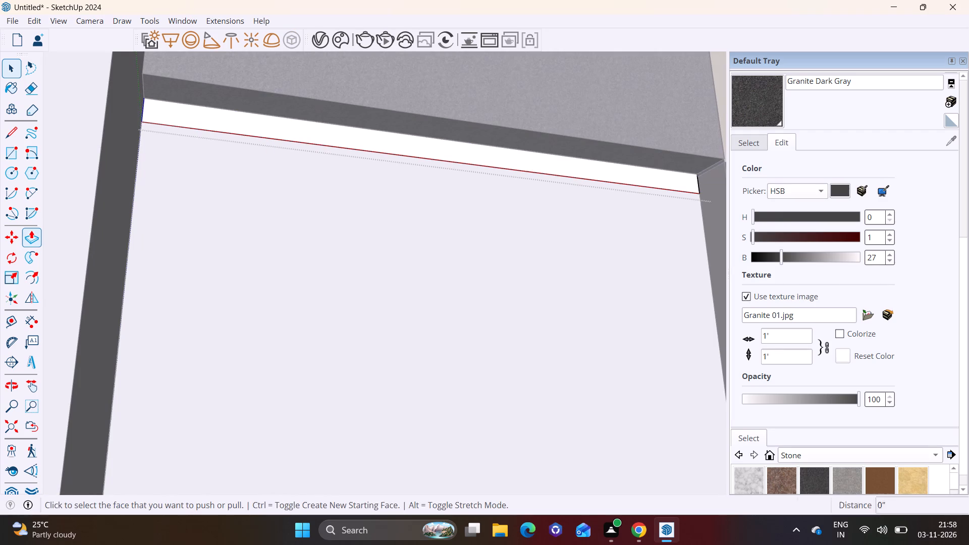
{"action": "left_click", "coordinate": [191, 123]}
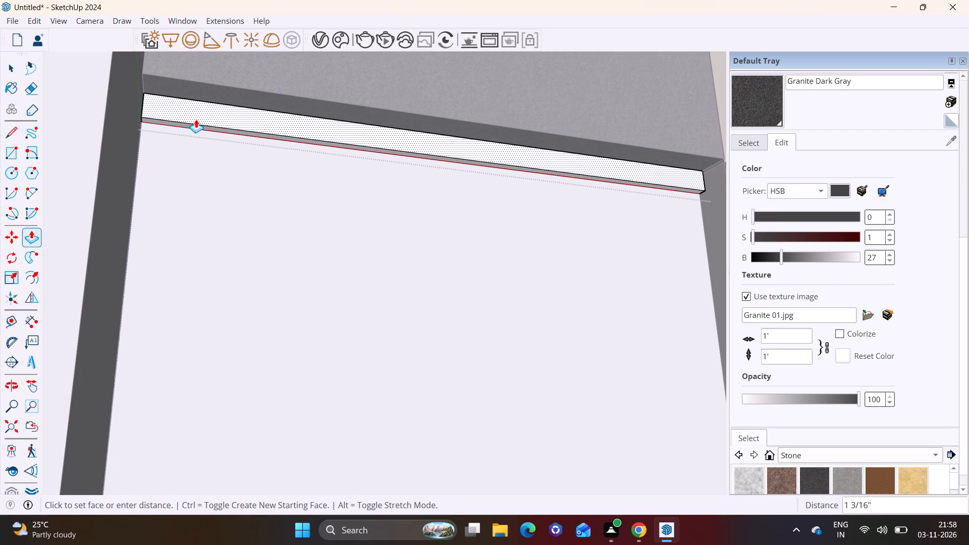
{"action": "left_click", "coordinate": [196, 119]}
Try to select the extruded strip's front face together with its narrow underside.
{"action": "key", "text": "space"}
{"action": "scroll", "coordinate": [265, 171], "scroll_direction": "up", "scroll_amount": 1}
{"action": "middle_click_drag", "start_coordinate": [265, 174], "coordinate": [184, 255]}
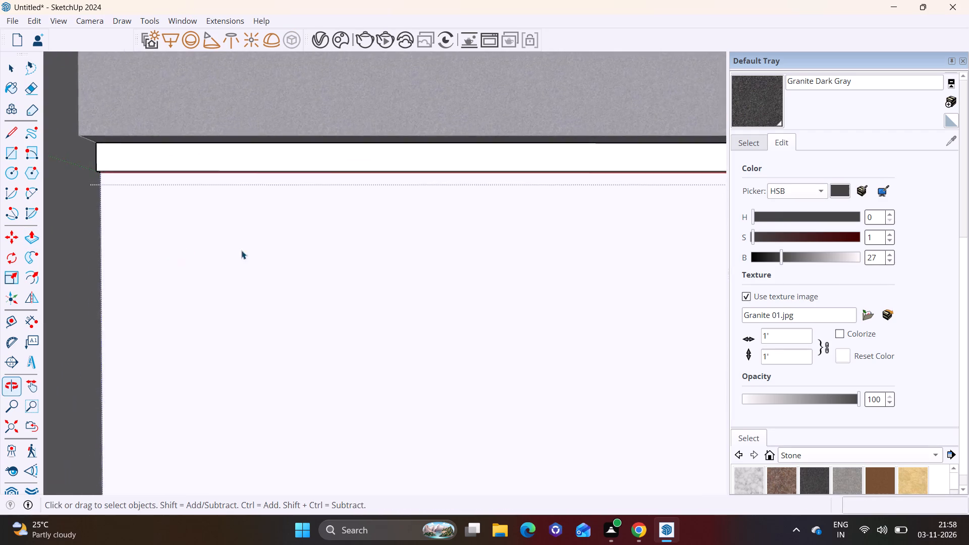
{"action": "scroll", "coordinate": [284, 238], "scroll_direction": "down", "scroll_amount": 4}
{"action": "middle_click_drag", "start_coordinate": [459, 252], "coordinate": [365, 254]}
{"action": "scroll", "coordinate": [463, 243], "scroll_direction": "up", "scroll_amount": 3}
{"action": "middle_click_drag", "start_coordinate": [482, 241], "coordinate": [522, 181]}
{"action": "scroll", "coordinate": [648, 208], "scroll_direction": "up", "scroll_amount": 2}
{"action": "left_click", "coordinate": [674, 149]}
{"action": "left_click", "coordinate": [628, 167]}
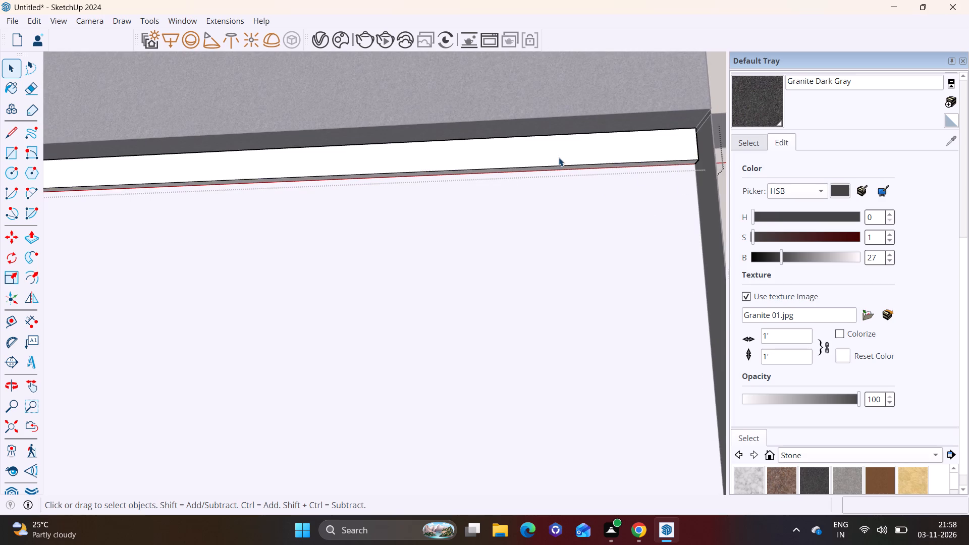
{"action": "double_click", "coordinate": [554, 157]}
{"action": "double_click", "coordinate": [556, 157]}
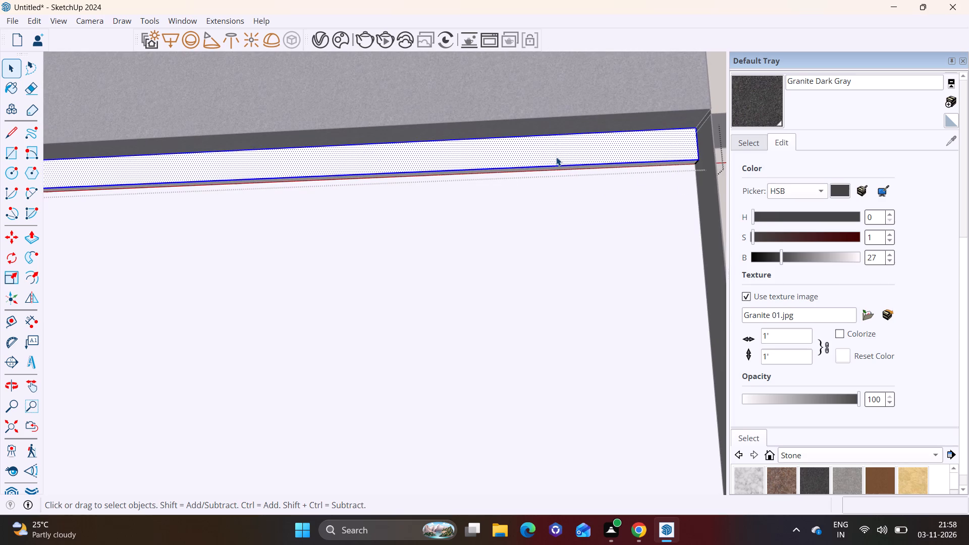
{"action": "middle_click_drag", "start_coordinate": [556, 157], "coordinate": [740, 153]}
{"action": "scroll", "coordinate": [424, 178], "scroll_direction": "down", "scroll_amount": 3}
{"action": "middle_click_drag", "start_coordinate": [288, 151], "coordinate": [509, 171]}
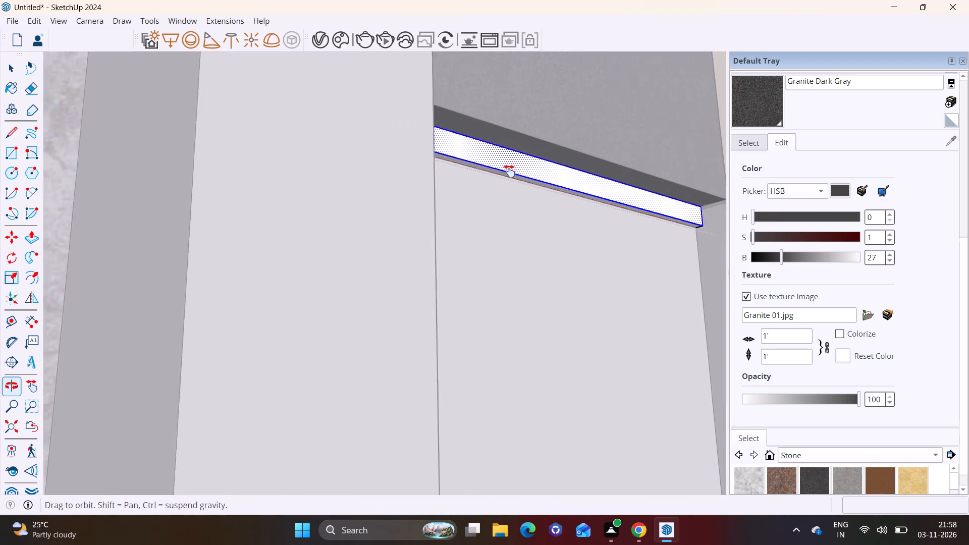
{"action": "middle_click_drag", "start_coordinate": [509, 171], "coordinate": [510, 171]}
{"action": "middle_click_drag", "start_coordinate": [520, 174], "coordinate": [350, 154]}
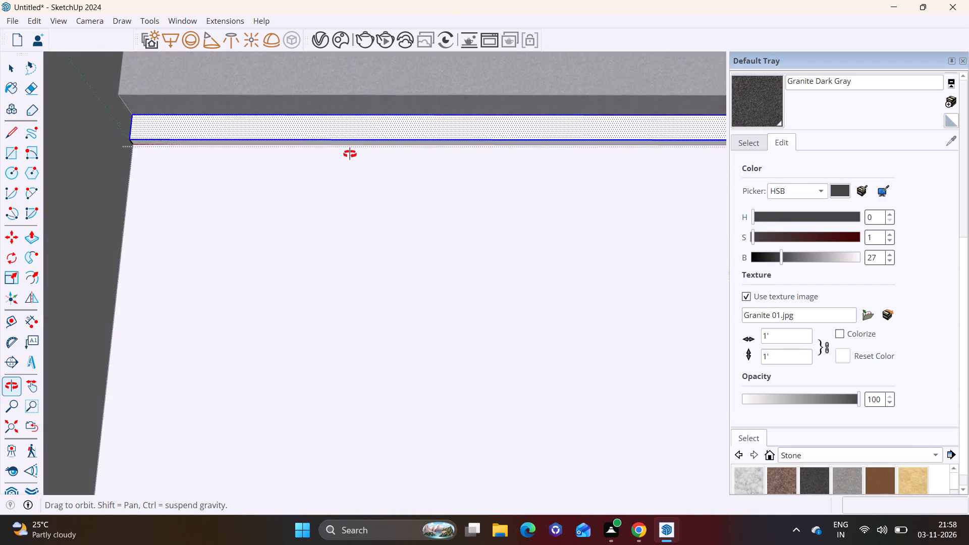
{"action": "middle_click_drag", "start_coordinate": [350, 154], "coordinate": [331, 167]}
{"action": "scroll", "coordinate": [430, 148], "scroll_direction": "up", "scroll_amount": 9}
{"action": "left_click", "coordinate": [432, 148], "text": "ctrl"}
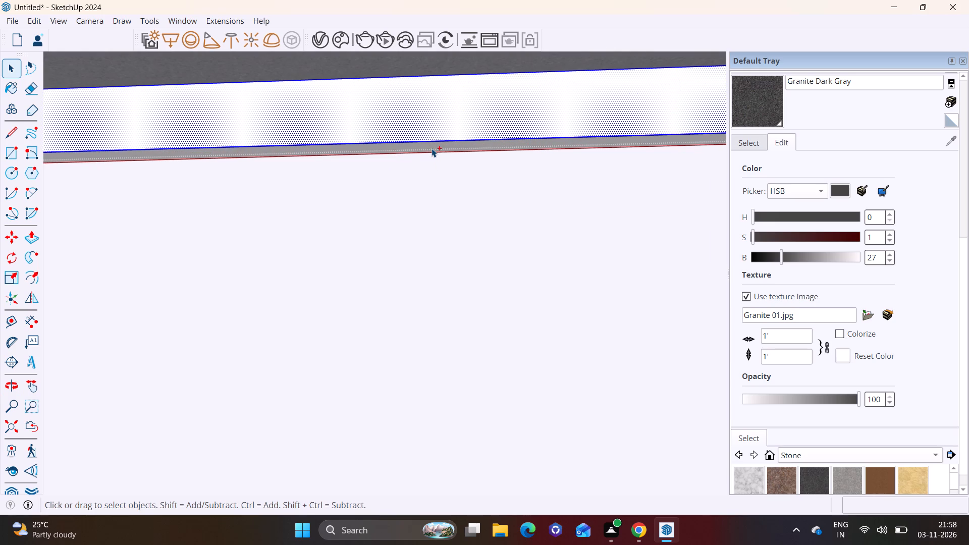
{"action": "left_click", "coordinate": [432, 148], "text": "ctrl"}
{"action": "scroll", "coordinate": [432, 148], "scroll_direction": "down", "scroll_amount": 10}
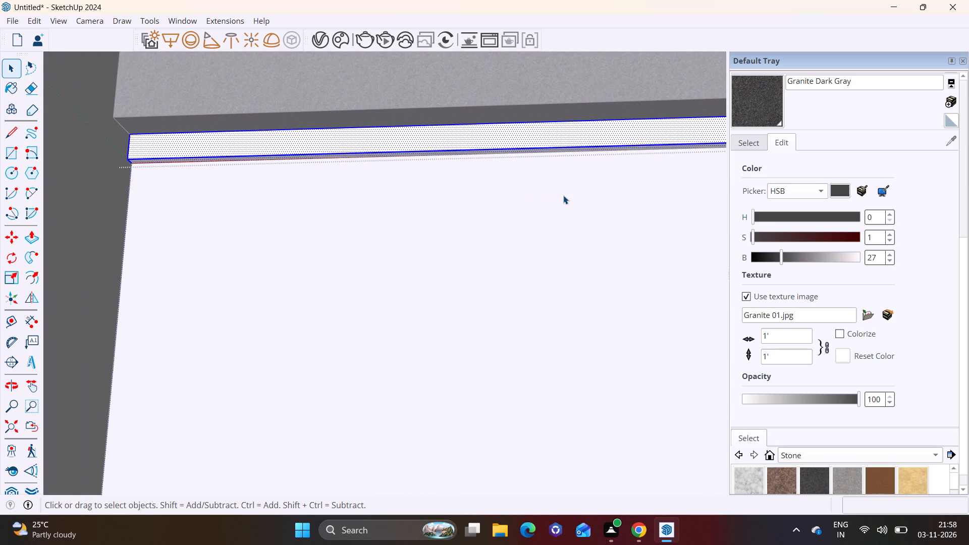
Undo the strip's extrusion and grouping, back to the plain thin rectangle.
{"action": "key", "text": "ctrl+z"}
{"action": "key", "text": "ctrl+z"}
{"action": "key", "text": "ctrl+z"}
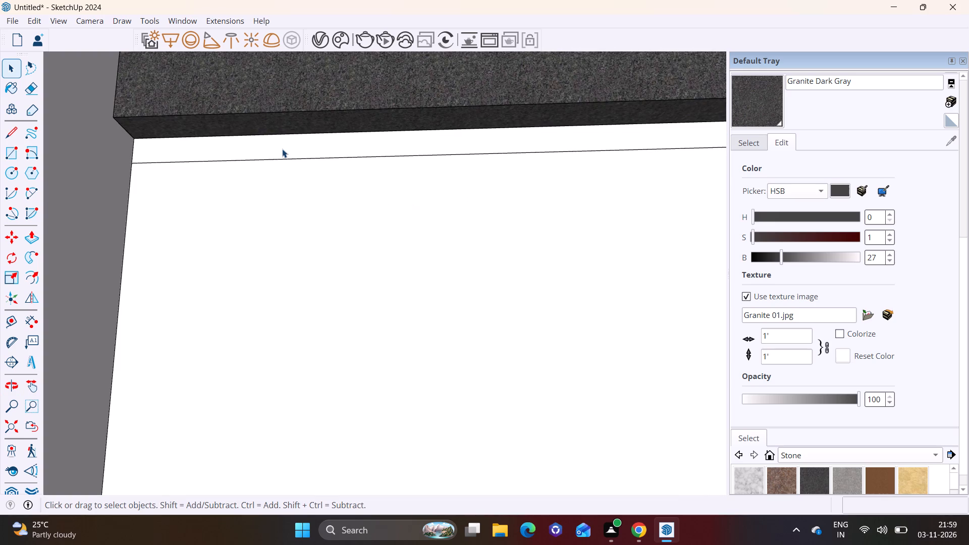
Group the thin rectangle with its edges.
{"action": "key", "text": "space"}
{"action": "double_click", "coordinate": [281, 148]}
{"action": "right_click", "coordinate": [281, 148]}
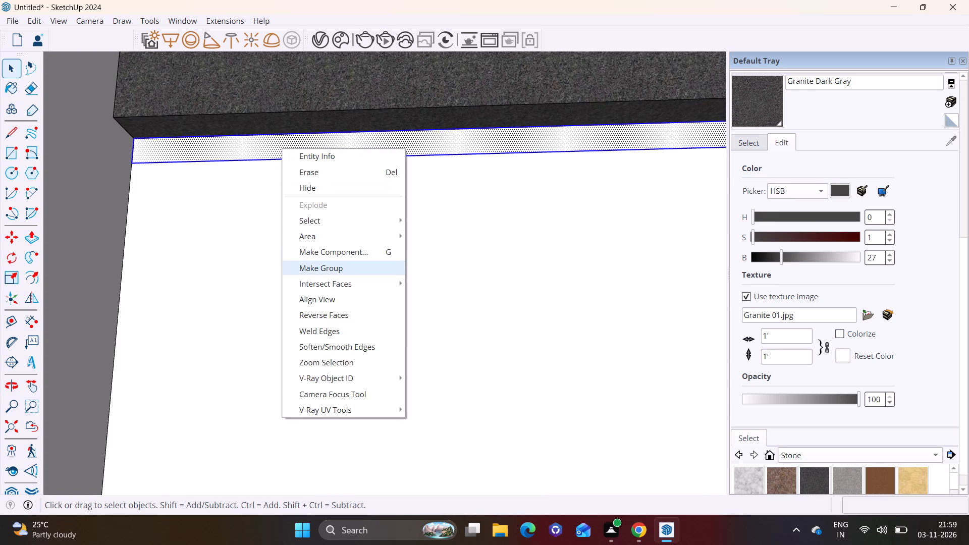
{"action": "left_click", "coordinate": [311, 263]}
Inside the strip's group, pull its face out about 1 13/16".
{"action": "left_click", "coordinate": [242, 154]}
{"action": "left_click", "coordinate": [242, 153]}
{"action": "triple_click", "coordinate": [239, 153]}
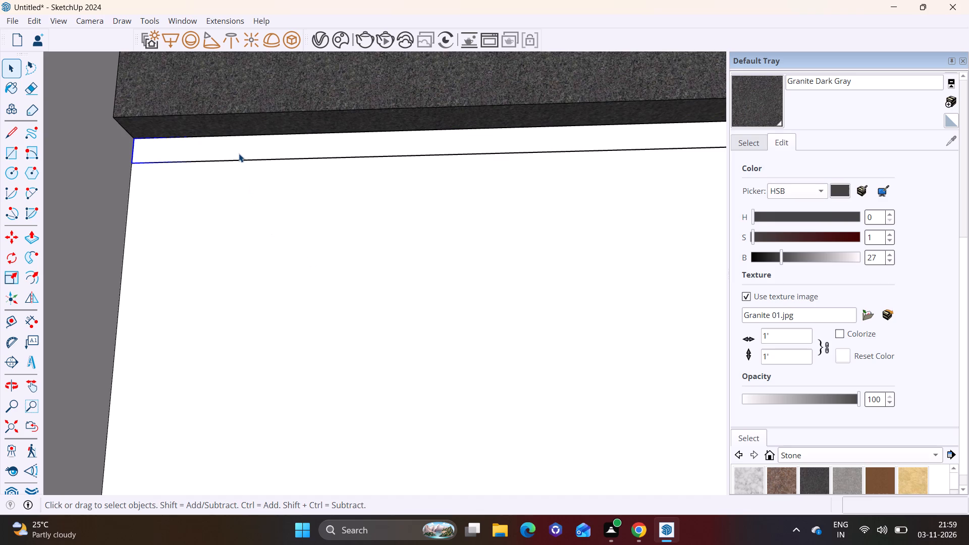
{"action": "left_click", "coordinate": [38, 239]}
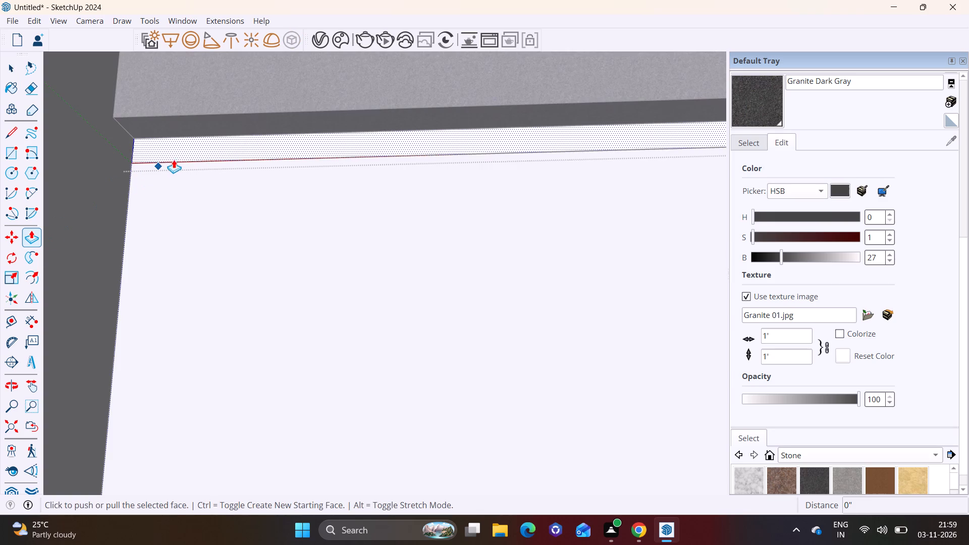
{"action": "left_click", "coordinate": [175, 158]}
{"action": "left_click", "coordinate": [171, 151]}
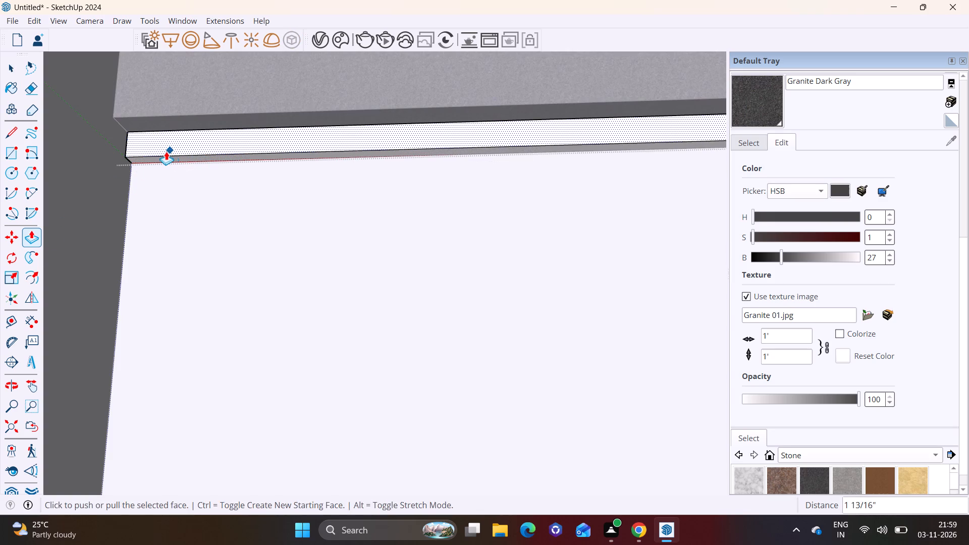
Copy the strip's selected front face, edges and underside about 3 3/16" straight down, just below the first strip.
{"action": "key", "text": "space"}
{"action": "left_click", "coordinate": [168, 171]}
{"action": "left_click", "coordinate": [184, 151]}
{"action": "middle_click_drag", "start_coordinate": [246, 169], "coordinate": [253, 311]}
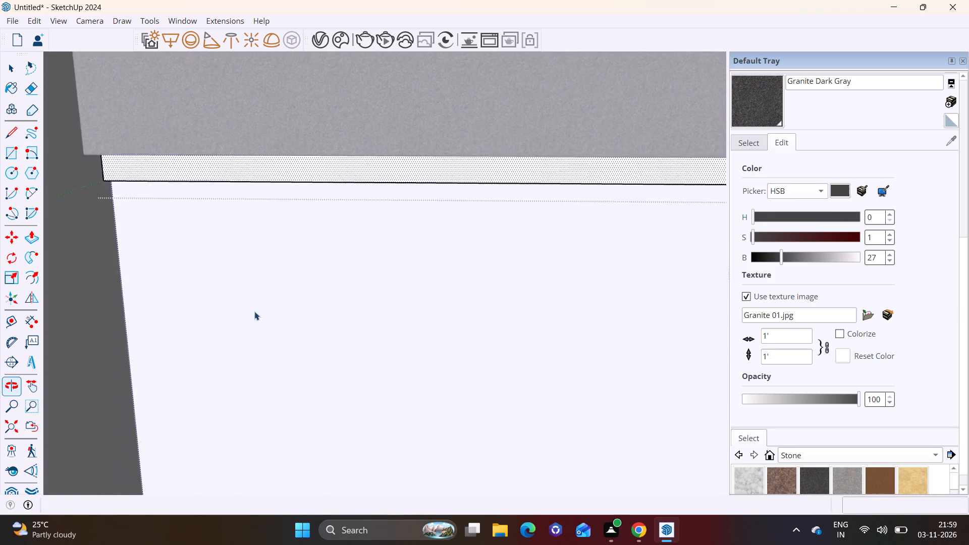
{"action": "scroll", "coordinate": [256, 310], "scroll_direction": "down", "scroll_amount": 1}
{"action": "left_click", "coordinate": [331, 189]}
{"action": "double_click", "coordinate": [394, 195]}
{"action": "middle_click_drag", "start_coordinate": [396, 194], "coordinate": [433, 117]}
{"action": "double_click", "coordinate": [361, 166], "text": "ctrl"}
{"action": "middle_click_drag", "start_coordinate": [365, 184], "coordinate": [424, 77], "text": "ctrl"}
{"action": "scroll", "coordinate": [353, 135], "scroll_direction": "up", "scroll_amount": 3}
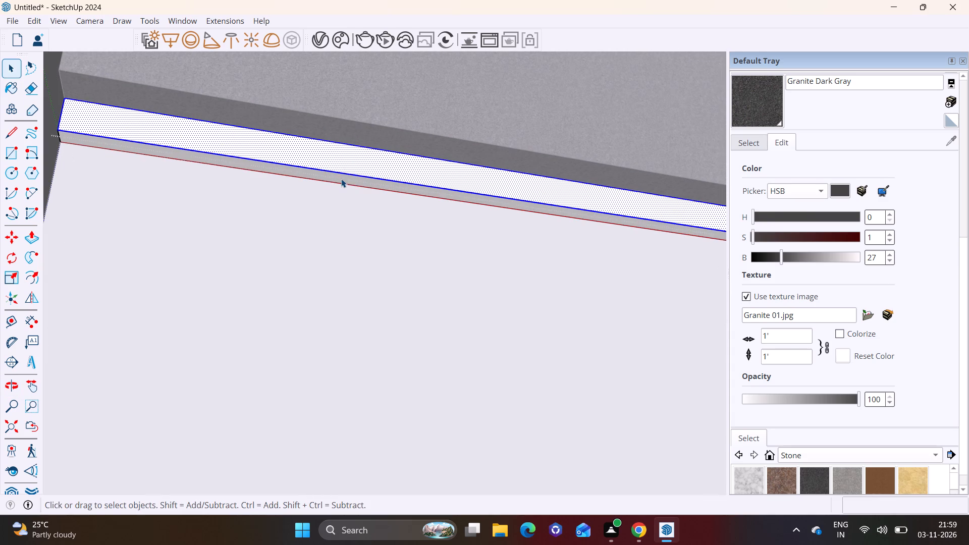
{"action": "double_click", "coordinate": [341, 180], "text": "ctrl"}
{"action": "scroll", "coordinate": [346, 177], "scroll_direction": "down", "scroll_amount": 2}
{"action": "double_click", "coordinate": [379, 186], "text": "ctrl"}
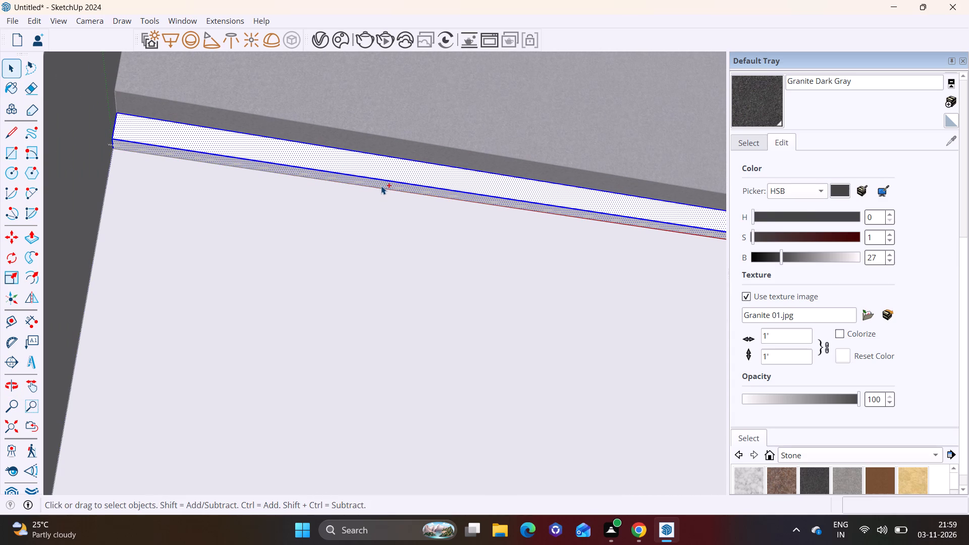
{"action": "double_click", "coordinate": [381, 186], "text": "ctrl"}
{"action": "scroll", "coordinate": [385, 185], "scroll_direction": "down", "scroll_amount": 7}
{"action": "middle_click_drag", "start_coordinate": [617, 206], "coordinate": [419, 348]}
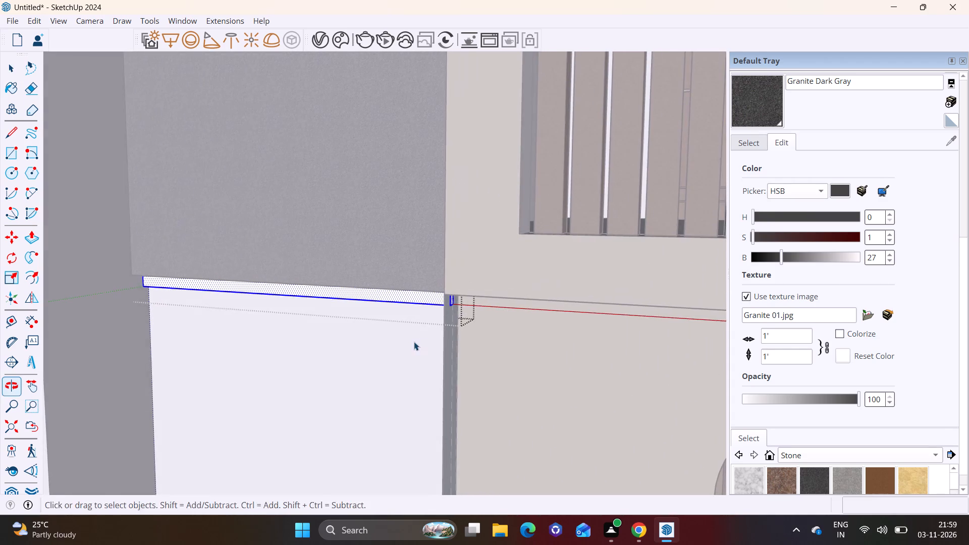
{"action": "middle_click_drag", "start_coordinate": [414, 335], "coordinate": [410, 242]}
{"action": "scroll", "coordinate": [443, 226], "scroll_direction": "up", "scroll_amount": 7}
{"action": "middle_click_drag", "start_coordinate": [450, 213], "coordinate": [381, 212]}
{"action": "scroll", "coordinate": [463, 184], "scroll_direction": "up", "scroll_amount": 1}
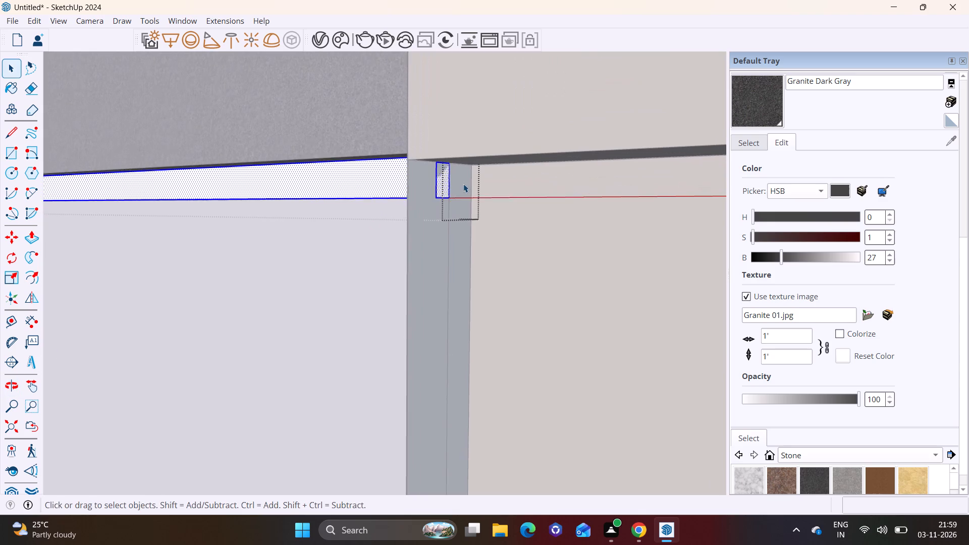
{"action": "scroll", "coordinate": [463, 184], "scroll_direction": "up", "scroll_amount": 5}
{"action": "scroll", "coordinate": [434, 188], "scroll_direction": "right", "scroll_amount": 1}
{"action": "left_click", "coordinate": [434, 187]}
{"action": "key", "text": "m"}
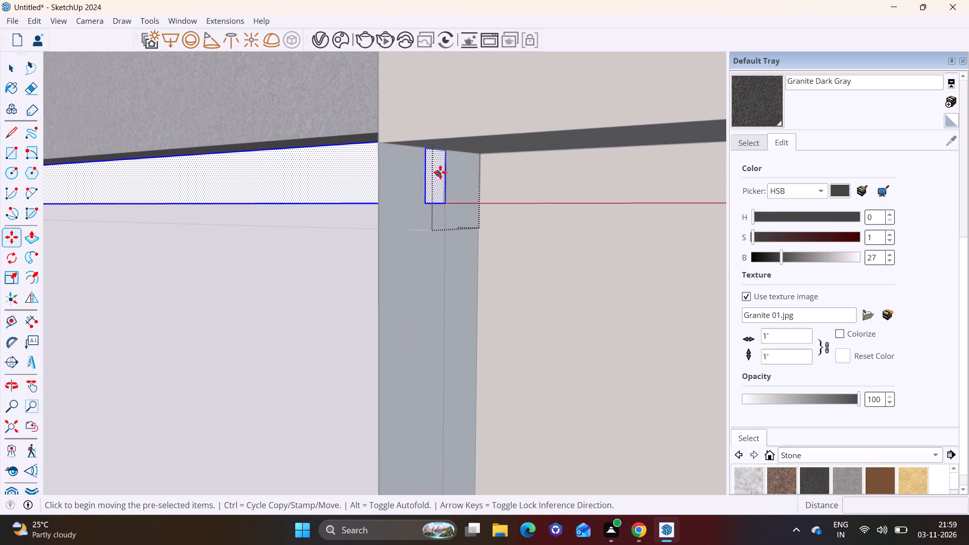
{"action": "left_click", "coordinate": [448, 150]}
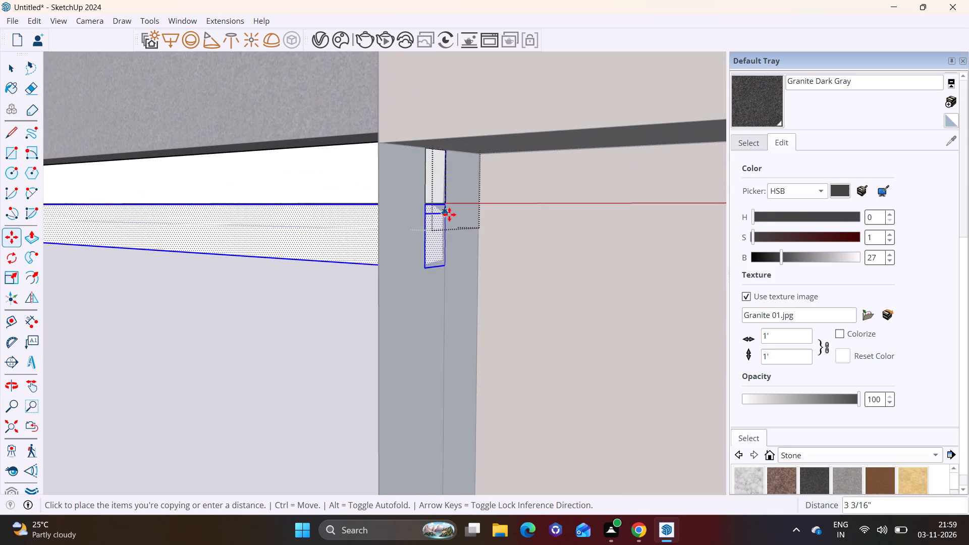
{"action": "left_click", "coordinate": [450, 216]}
Add two more strip copies down the wall, spaced about 3 5/16" and 3 1/4" below the preceding one.
{"action": "middle_click_drag", "start_coordinate": [451, 221], "coordinate": [450, 135], "text": "shift"}
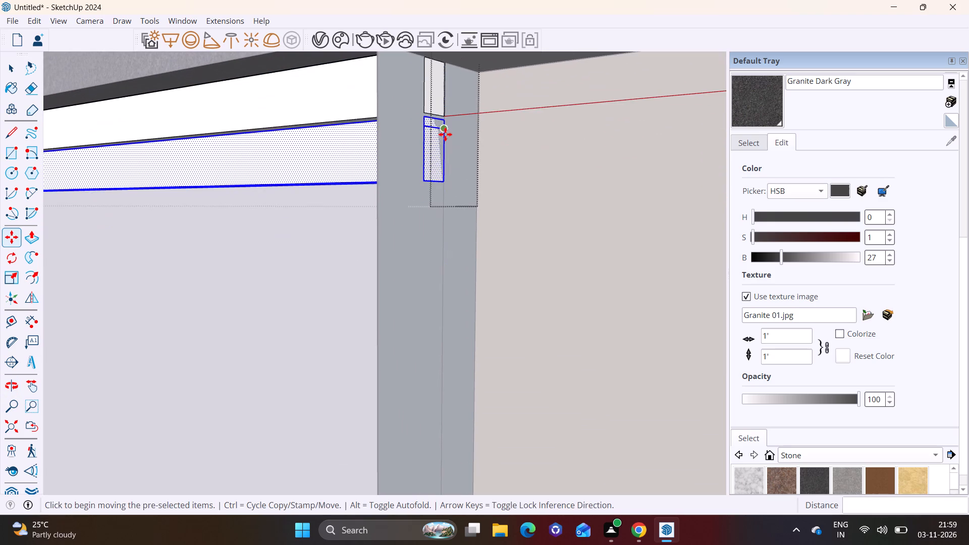
{"action": "left_click", "coordinate": [442, 125]}
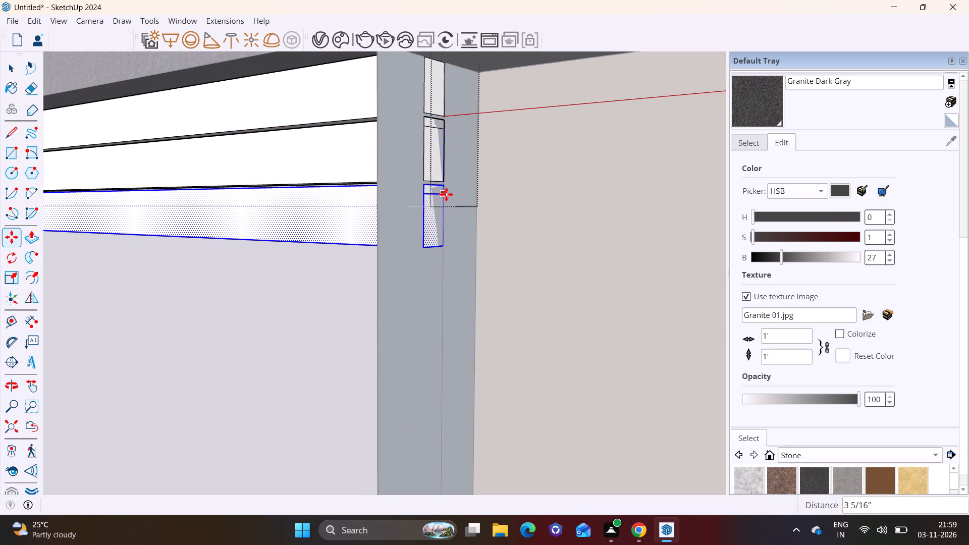
{"action": "left_click", "coordinate": [446, 194]}
{"action": "left_click", "coordinate": [446, 192]}
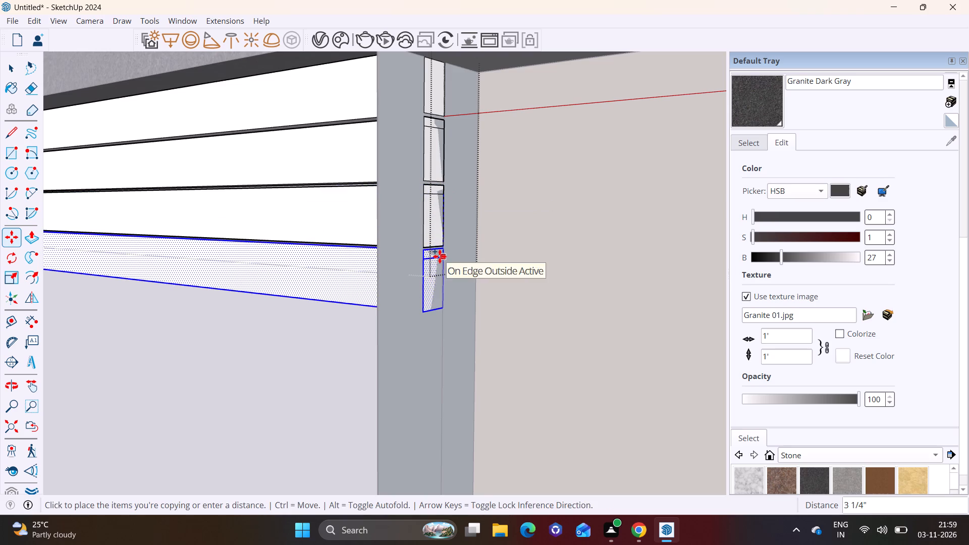
{"action": "left_click", "coordinate": [440, 258]}
Add three more strip copies down the wall, each about 3 3/8" below the last with a narrow gap between.
{"action": "scroll", "coordinate": [440, 258], "scroll_direction": "down", "scroll_amount": 1}
{"action": "middle_click_drag", "start_coordinate": [441, 258], "coordinate": [421, 129], "text": "shift"}
{"action": "left_click", "coordinate": [419, 134]}
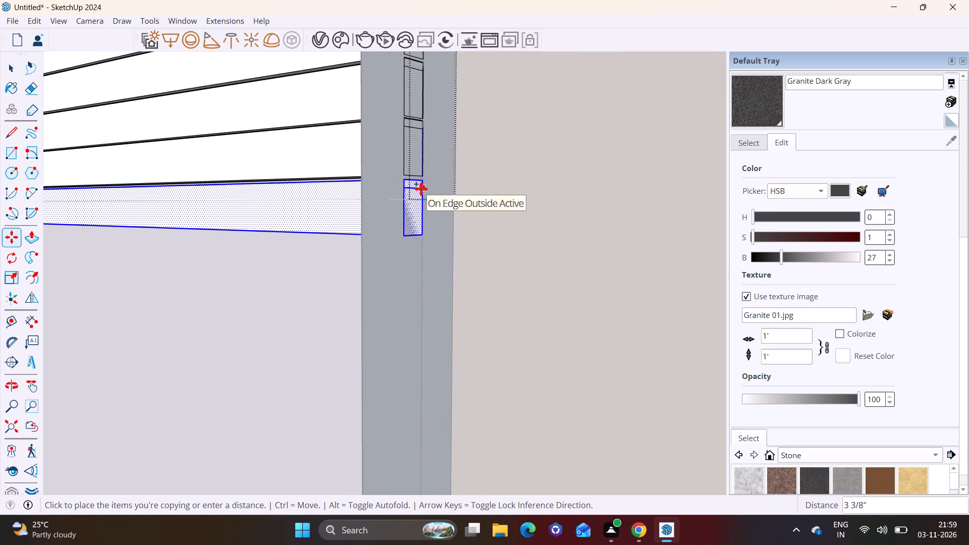
{"action": "left_click", "coordinate": [421, 189]}
{"action": "middle_click_drag", "start_coordinate": [429, 189], "coordinate": [424, 106], "text": "shift"}
{"action": "left_click", "coordinate": [412, 107]}
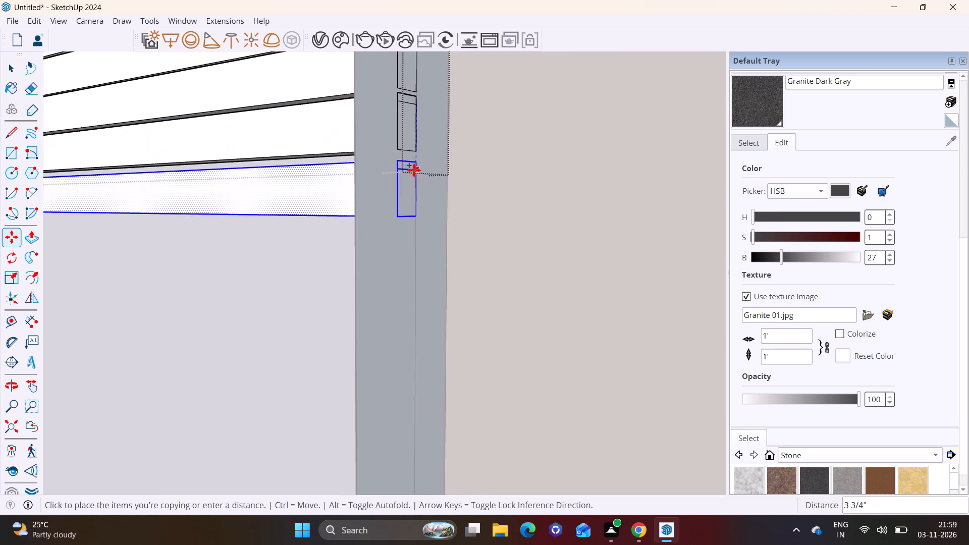
{"action": "left_click", "coordinate": [416, 164]}
{"action": "left_click", "coordinate": [415, 165]}
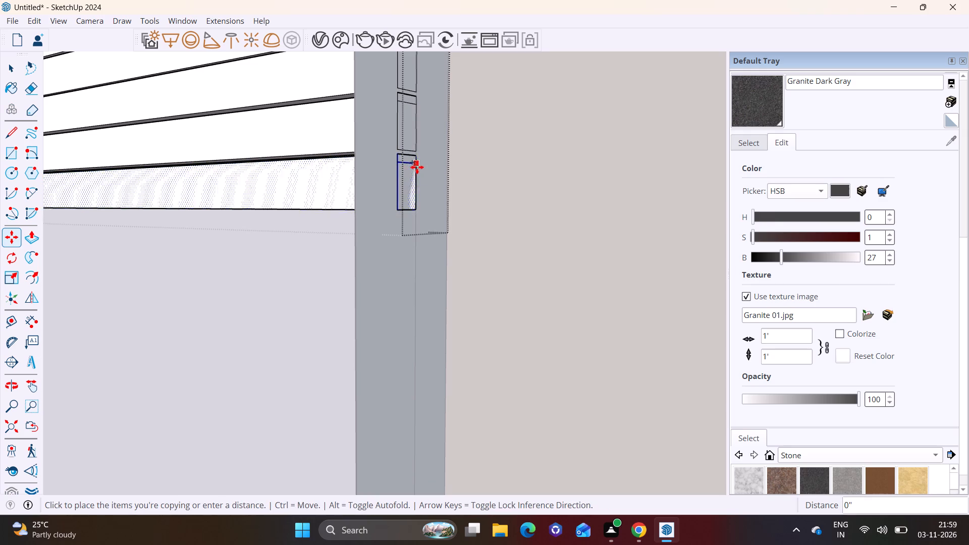
{"action": "left_click", "coordinate": [417, 222]}
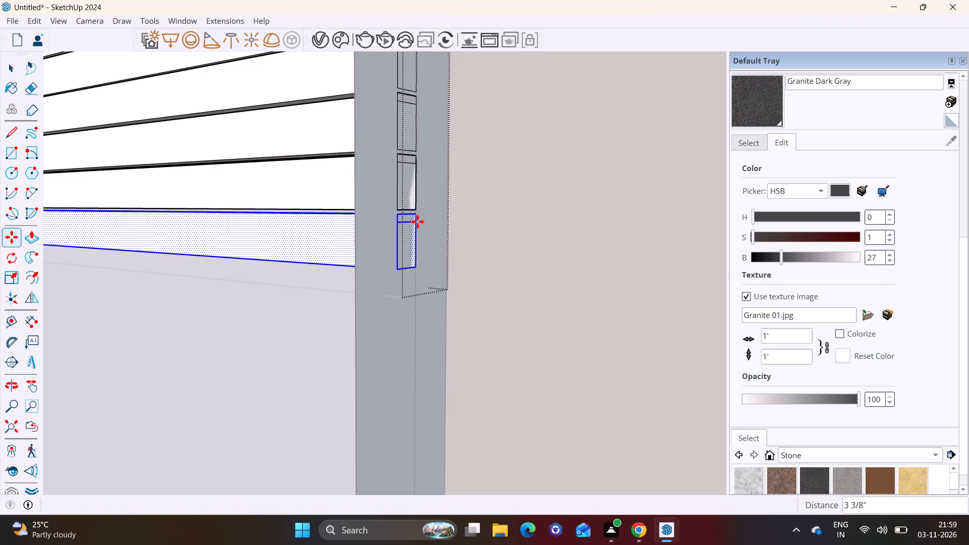
Add three more strip copies down the wall below the lowest strip, the last two spaced about 3 3/8" each.
{"action": "scroll", "coordinate": [417, 222], "scroll_direction": "down", "scroll_amount": 14}
{"action": "middle_click_drag", "start_coordinate": [418, 228], "coordinate": [410, 146], "text": "shift"}
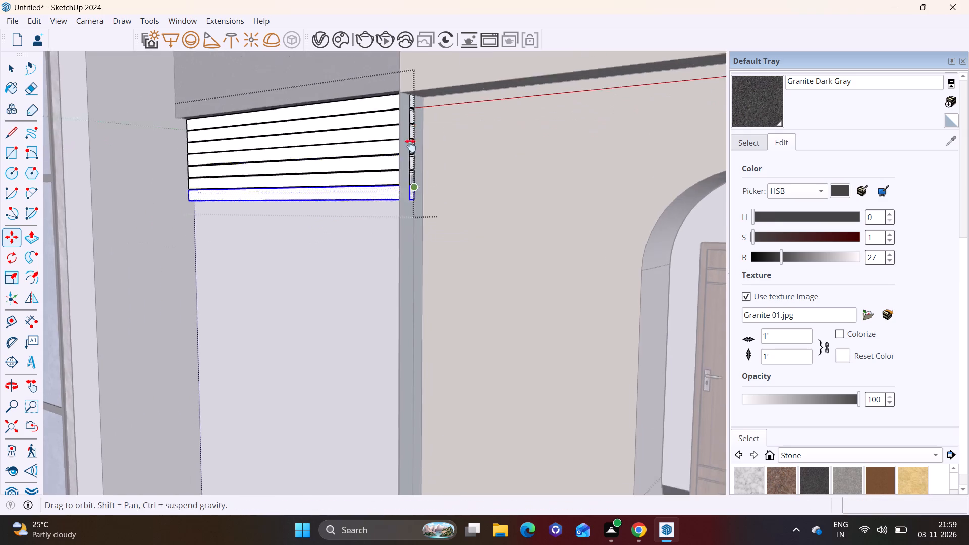
{"action": "middle_click_drag", "start_coordinate": [410, 146], "coordinate": [402, 81], "text": "shift"}
{"action": "scroll", "coordinate": [447, 125], "scroll_direction": "up", "scroll_amount": 3}
{"action": "middle_click_drag", "start_coordinate": [386, 103], "coordinate": [356, 130]}
{"action": "left_click", "coordinate": [369, 86]}
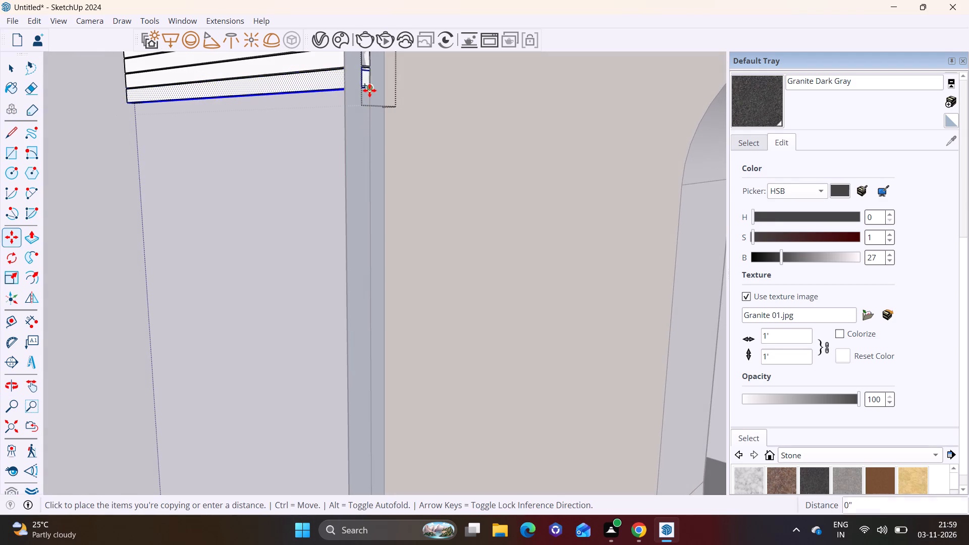
{"action": "left_click", "coordinate": [369, 110]}
{"action": "left_click", "coordinate": [369, 110]}
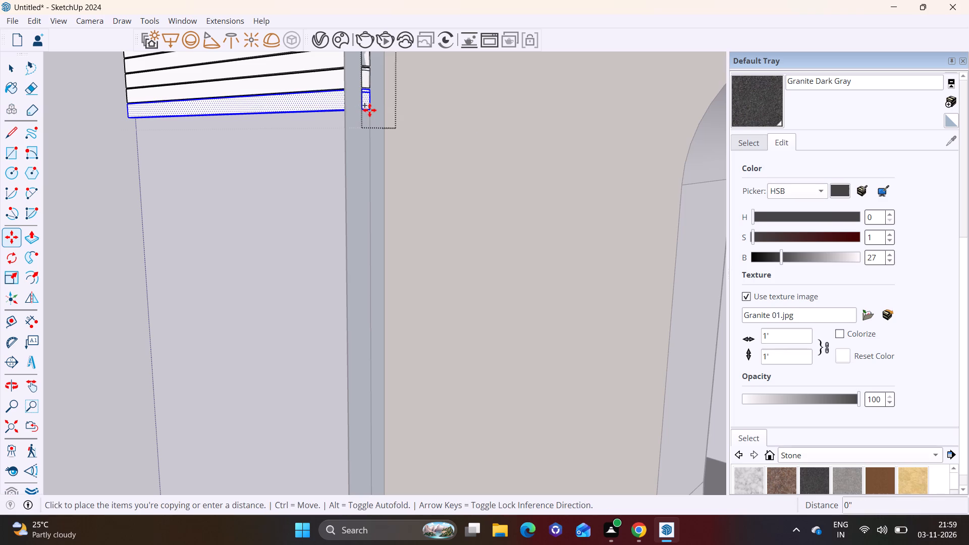
{"action": "left_click", "coordinate": [370, 131]}
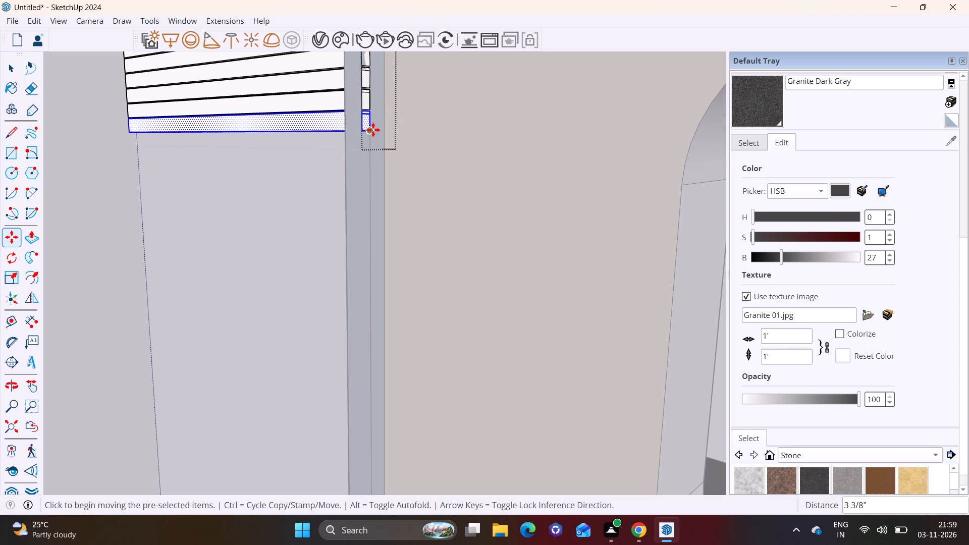
{"action": "left_click", "coordinate": [374, 130]}
{"action": "left_click", "coordinate": [373, 151]}
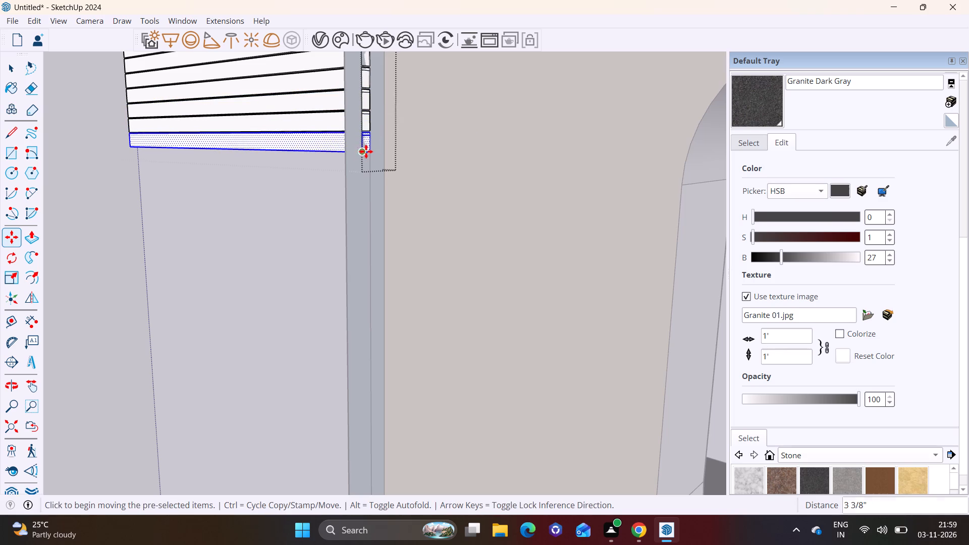
Add three more strip copies down the wall, spaced about 3 7/16", 3 5/16" and 3 9/16" below the preceding one.
{"action": "left_click", "coordinate": [366, 151]}
{"action": "left_click", "coordinate": [363, 174]}
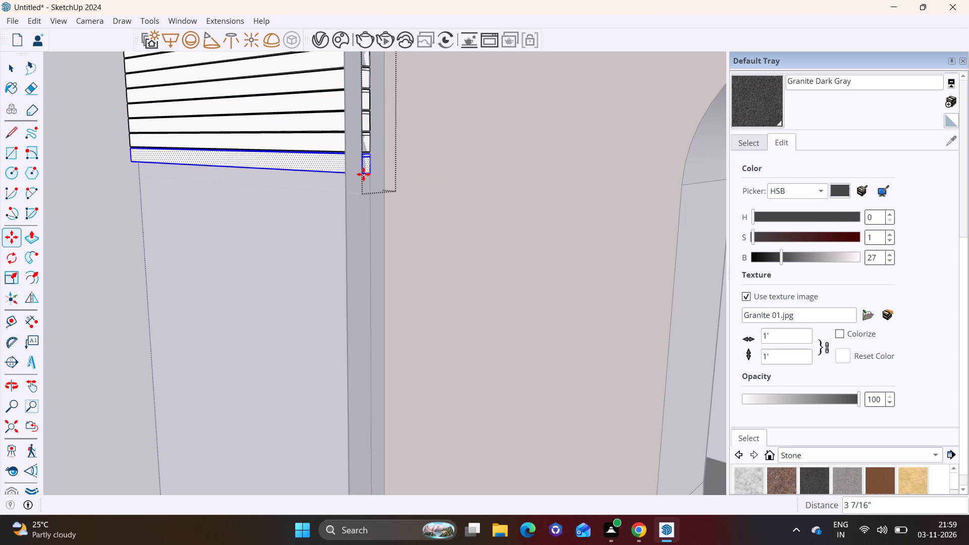
{"action": "left_click", "coordinate": [371, 173]}
{"action": "left_click", "coordinate": [369, 193]}
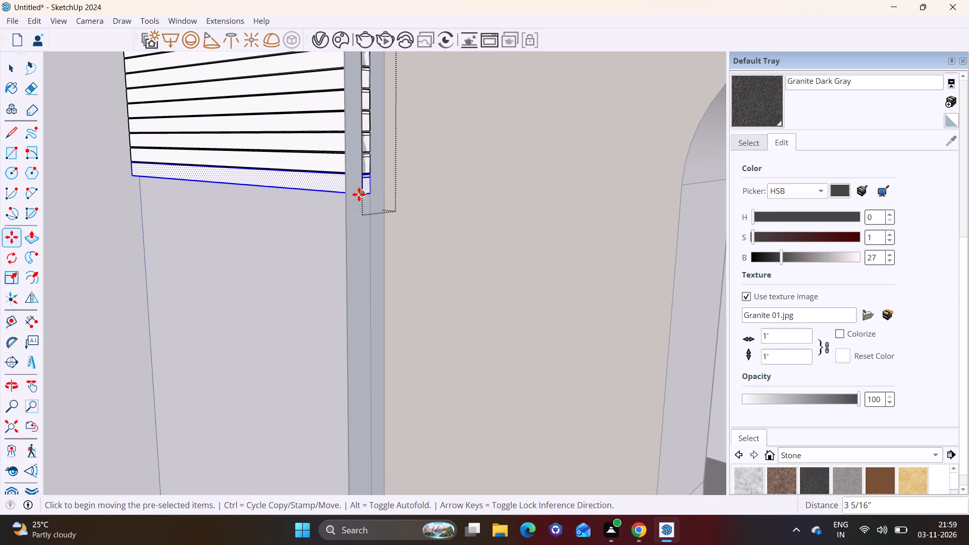
{"action": "left_click", "coordinate": [361, 194]}
{"action": "left_click", "coordinate": [365, 216]}
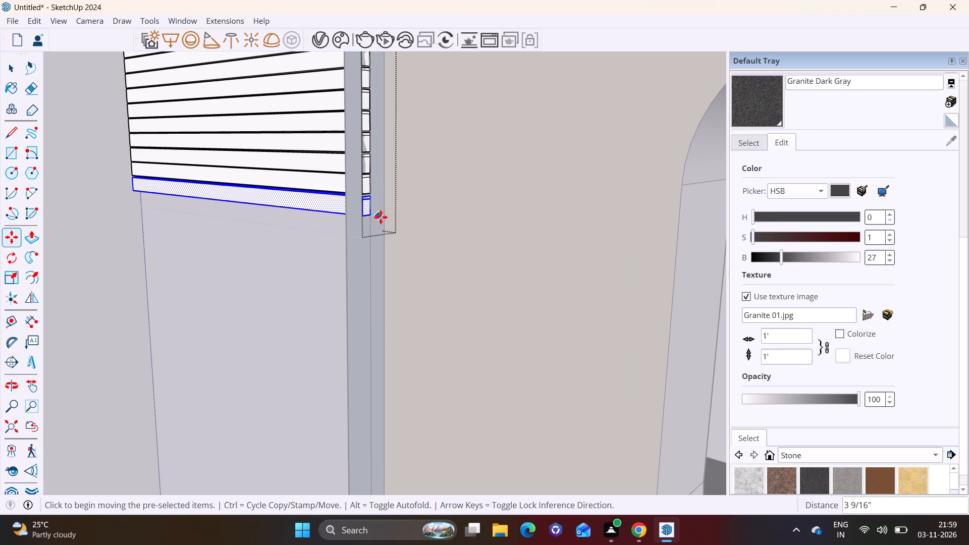
Add four more strip copies down the wall with narrow gaps, the last two spaced about 3 1/4" and 3 3/4".
{"action": "scroll", "coordinate": [382, 217], "scroll_direction": "down", "scroll_amount": 2}
{"action": "middle_click_drag", "start_coordinate": [395, 221], "coordinate": [392, 110], "text": "shift"}
{"action": "left_click", "coordinate": [363, 109]}
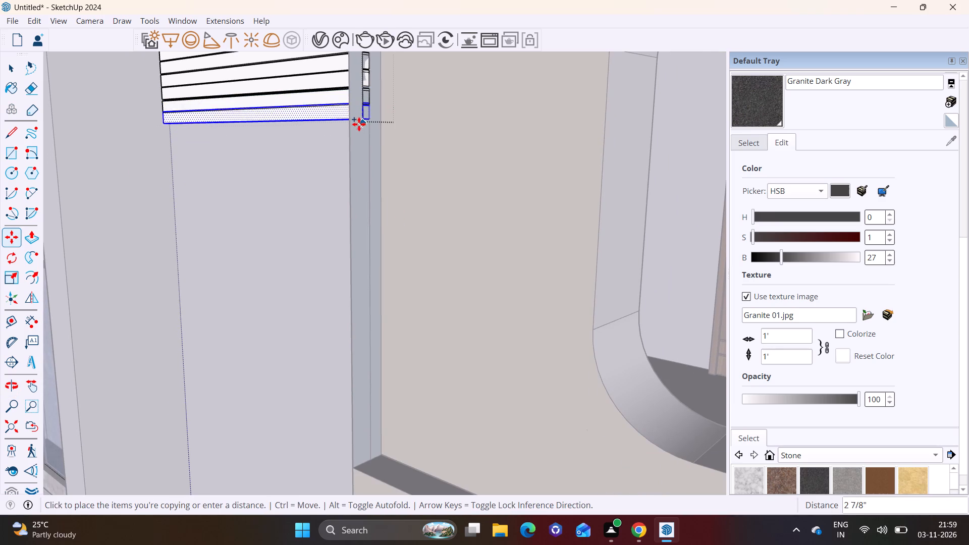
{"action": "left_click", "coordinate": [360, 127]}
{"action": "left_click", "coordinate": [368, 124]}
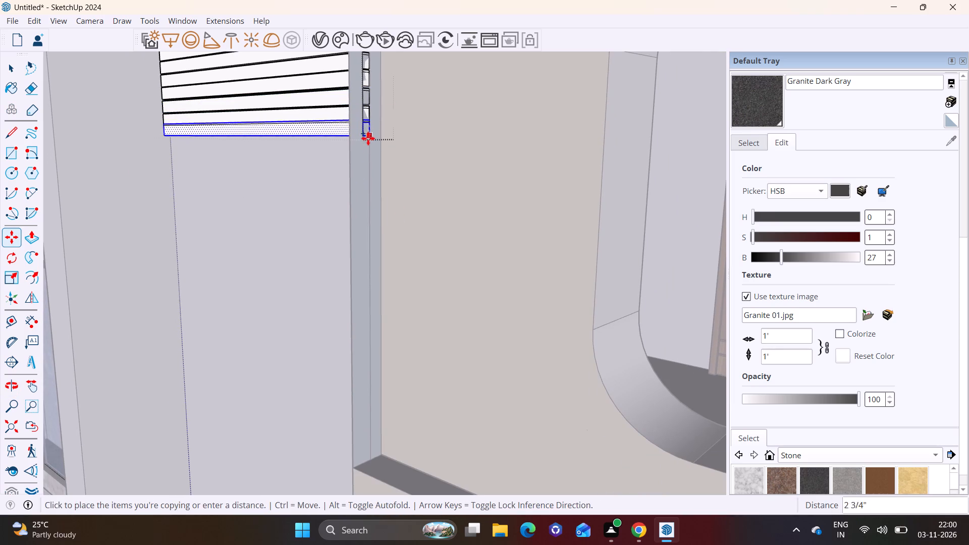
{"action": "left_click", "coordinate": [368, 140]}
{"action": "left_click", "coordinate": [368, 138]}
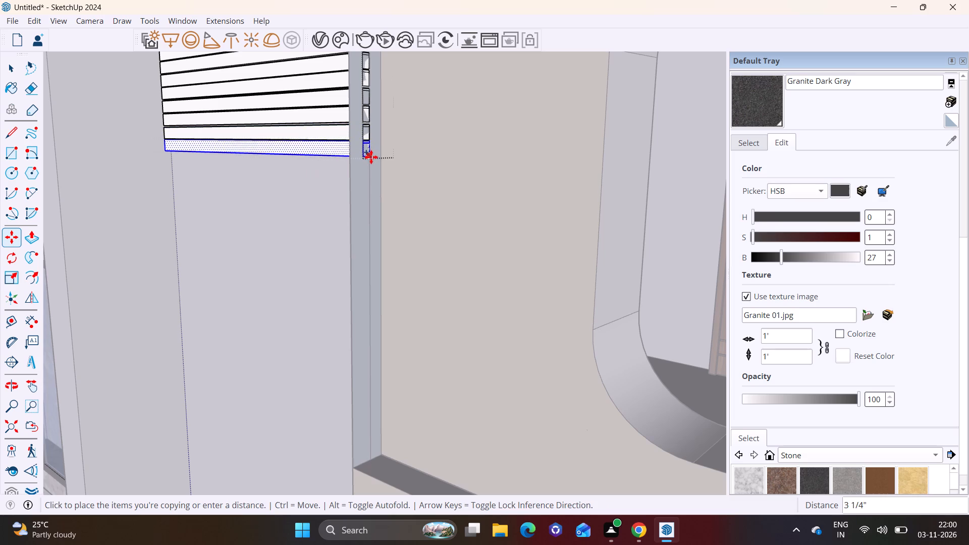
{"action": "left_click", "coordinate": [371, 157]}
{"action": "left_click", "coordinate": [373, 157]}
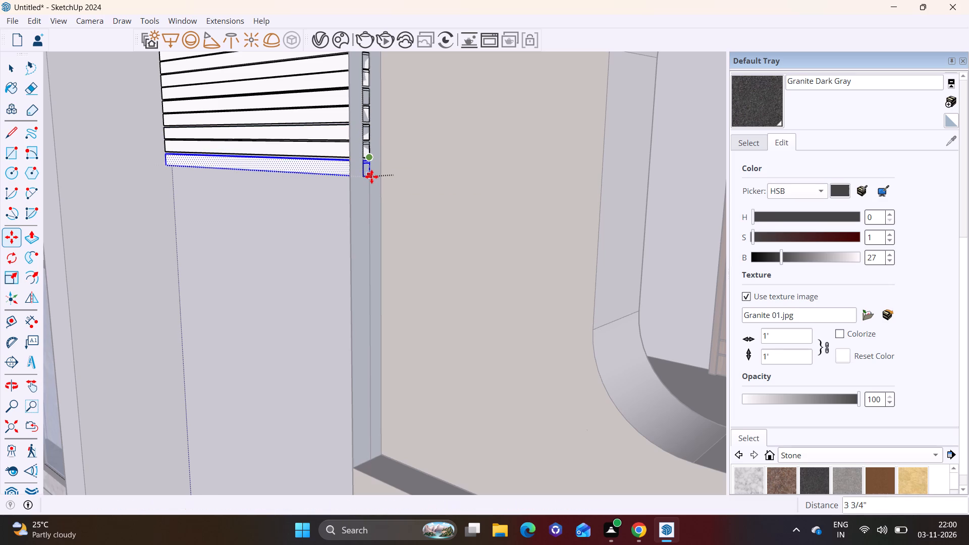
{"action": "left_click", "coordinate": [371, 177]}
Finish copying and close the strip group to return to the whole house model.
{"action": "key", "text": "space"}
{"action": "scroll", "coordinate": [320, 178], "scroll_direction": "down", "scroll_amount": 12}
{"action": "middle_click_drag", "start_coordinate": [342, 175], "coordinate": [571, 162]}
{"action": "key", "text": "space"}
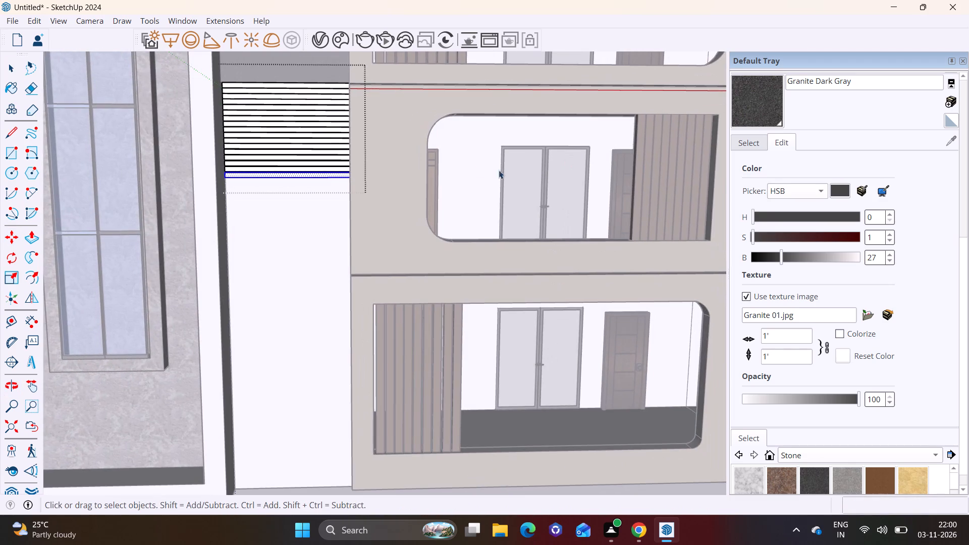
{"action": "scroll", "coordinate": [467, 164], "scroll_direction": "down", "scroll_amount": 3}
{"action": "left_click", "coordinate": [713, 143]}
{"action": "middle_click_drag", "start_coordinate": [509, 141], "coordinate": [506, 133]}
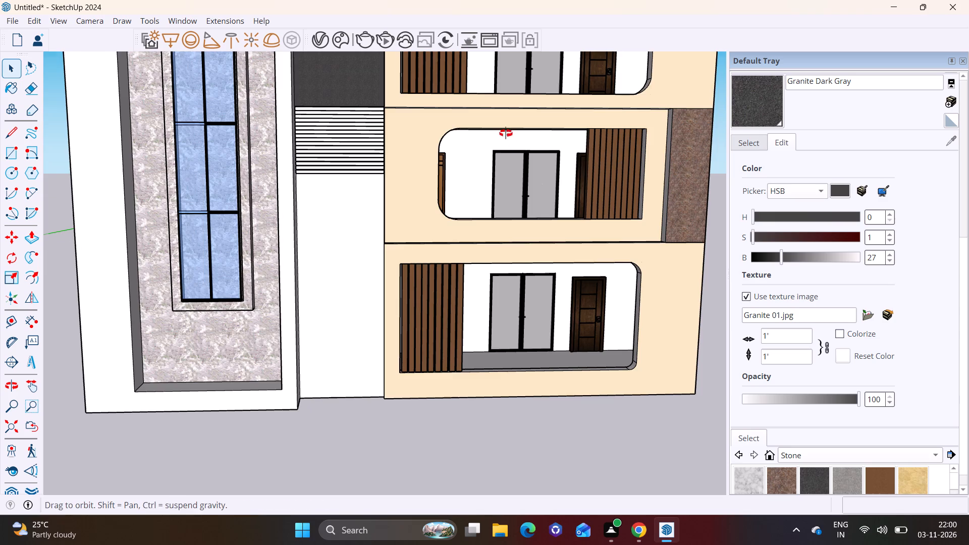
{"action": "middle_click_drag", "start_coordinate": [506, 133], "coordinate": [509, 111]}
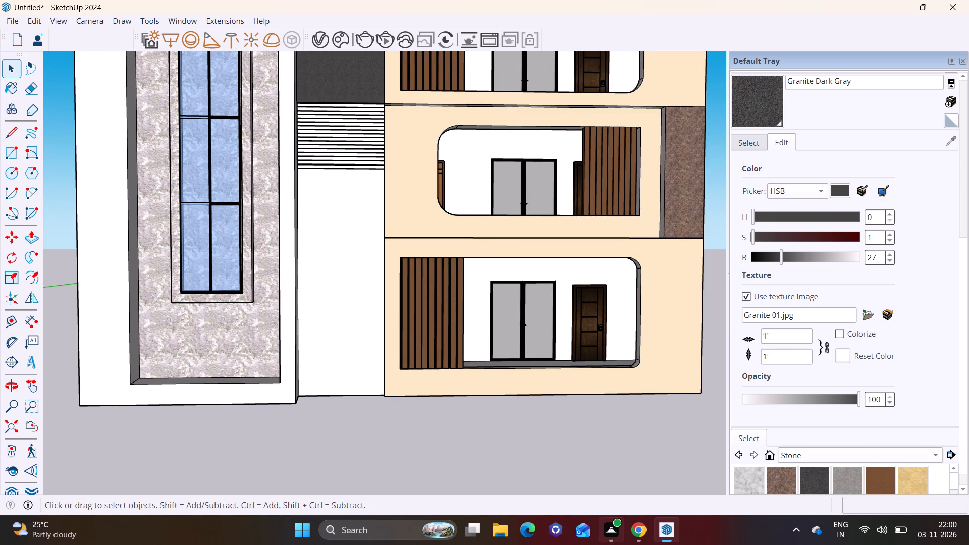
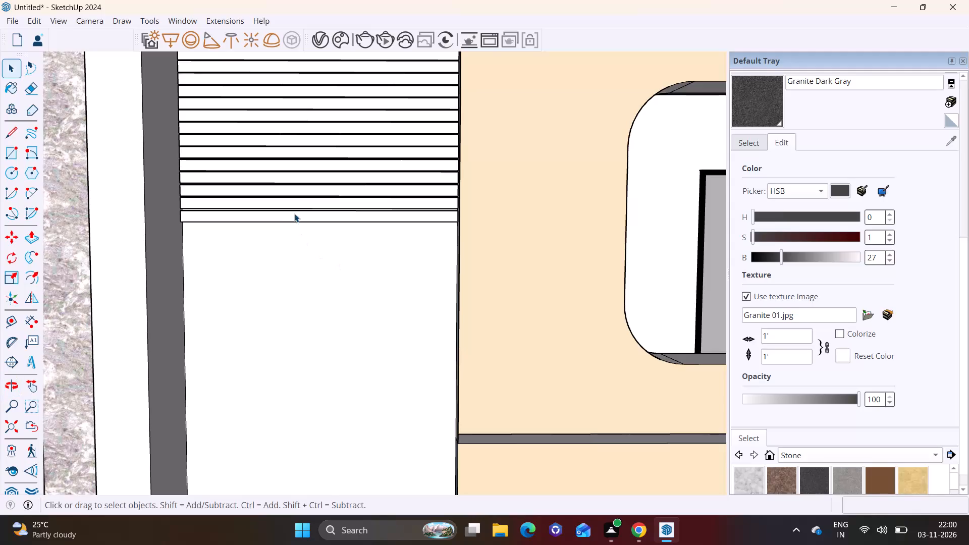
Copy the group of horizontal slats about 4' 10 7/8" straight down, continuing the louvre pattern on the white strip beside the middle floor.
{"action": "scroll", "coordinate": [294, 213], "scroll_direction": "up", "scroll_amount": 4}
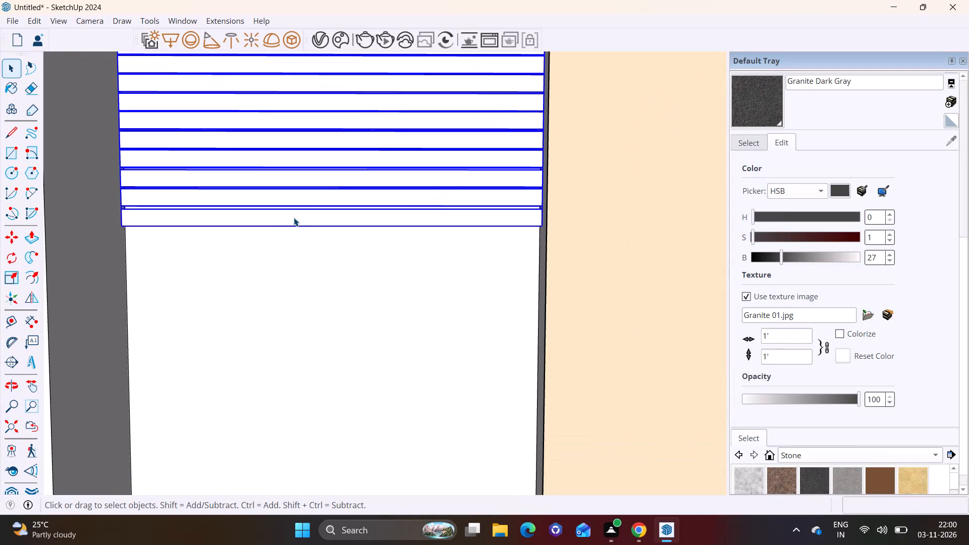
{"action": "left_click", "coordinate": [281, 214]}
{"action": "left_click", "coordinate": [277, 215]}
{"action": "left_click", "coordinate": [270, 220]}
{"action": "scroll", "coordinate": [267, 222], "scroll_direction": "down", "scroll_amount": 1}
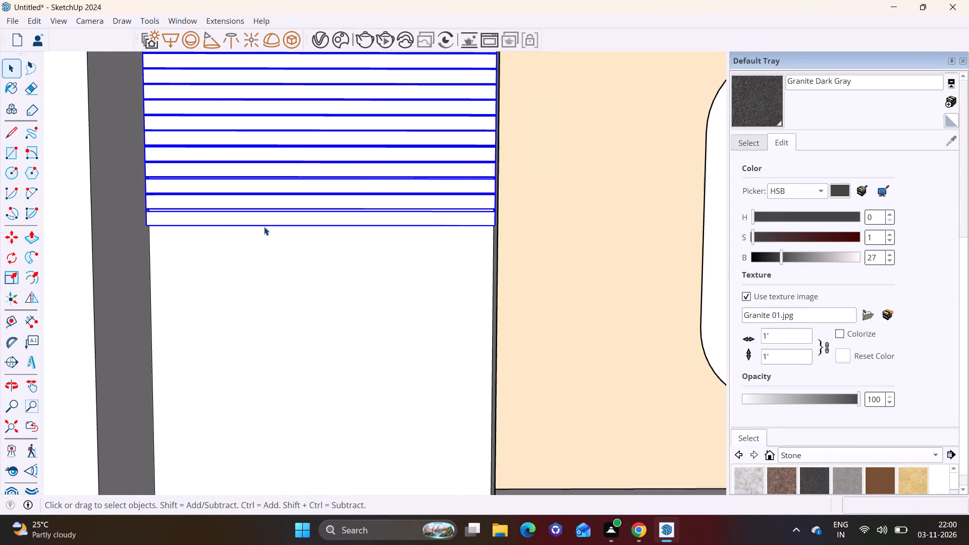
{"action": "scroll", "coordinate": [264, 227], "scroll_direction": "down", "scroll_amount": 4}
{"action": "scroll", "coordinate": [118, 274], "scroll_direction": "left", "scroll_amount": 2}
{"action": "scroll", "coordinate": [118, 274], "scroll_direction": "down", "scroll_amount": 1}
{"action": "scroll", "coordinate": [119, 274], "scroll_direction": "left", "scroll_amount": 1}
{"action": "scroll", "coordinate": [120, 274], "scroll_direction": "down", "scroll_amount": 1}
{"action": "scroll", "coordinate": [120, 274], "scroll_direction": "left", "scroll_amount": 1}
{"action": "scroll", "coordinate": [120, 274], "scroll_direction": "down", "scroll_amount": 1}
{"action": "scroll", "coordinate": [120, 274], "scroll_direction": "left", "scroll_amount": 5}
{"action": "scroll", "coordinate": [130, 268], "scroll_direction": "up", "scroll_amount": 9}
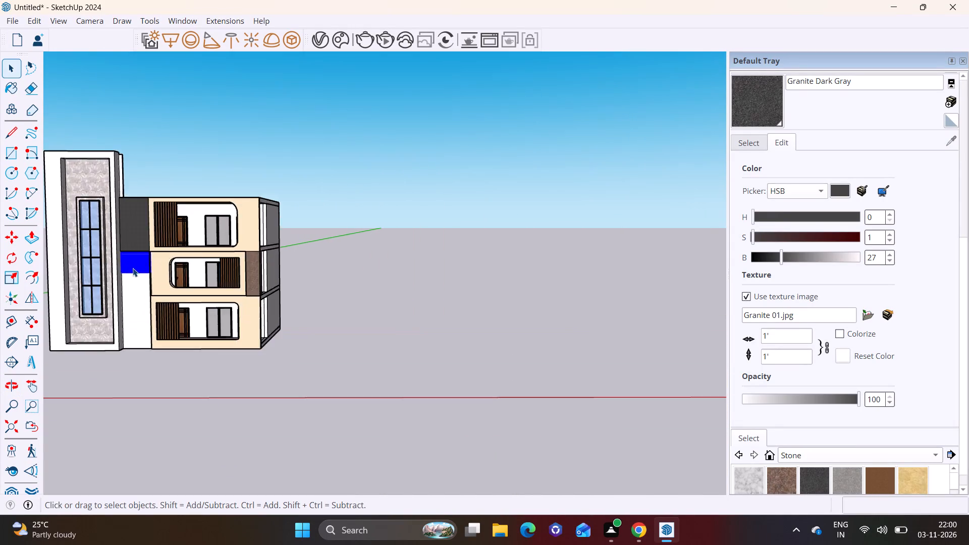
{"action": "scroll", "coordinate": [133, 268], "scroll_direction": "up", "scroll_amount": 17}
{"action": "scroll", "coordinate": [301, 258], "scroll_direction": "down", "scroll_amount": 1, "text": "shift"}
{"action": "middle_click_drag", "start_coordinate": [200, 275], "coordinate": [214, 270], "text": "shift"}
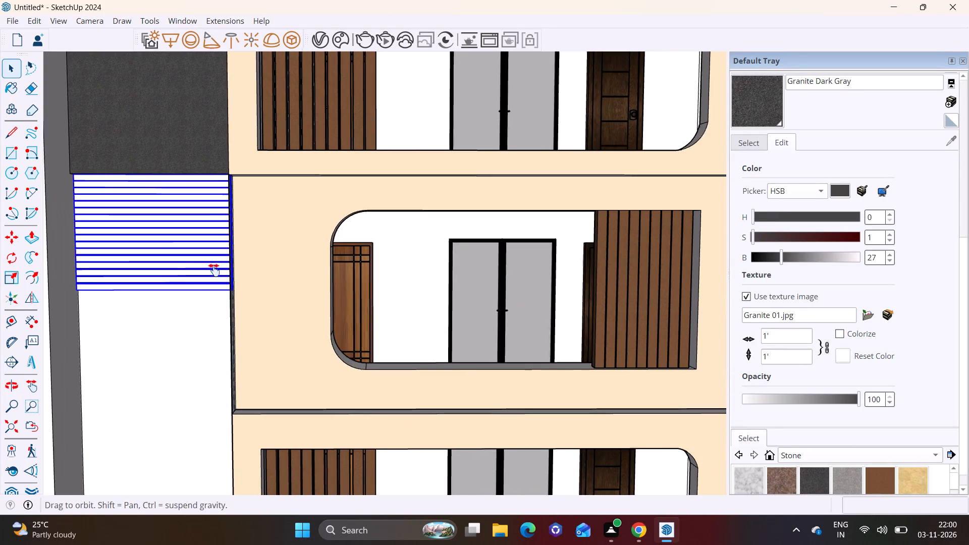
{"action": "middle_click_drag", "start_coordinate": [214, 270], "coordinate": [295, 258], "text": "shift"}
{"action": "key", "text": "m"}
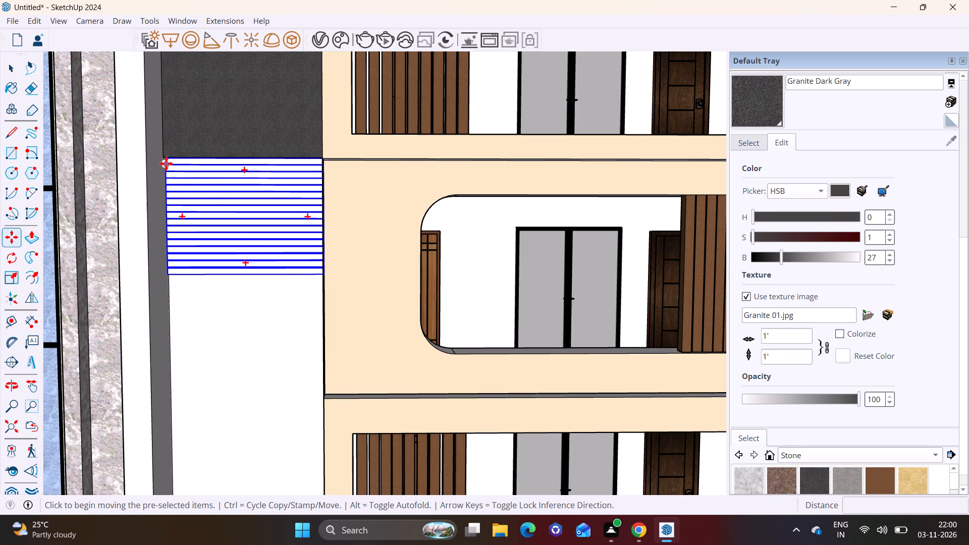
{"action": "left_click", "coordinate": [166, 162]}
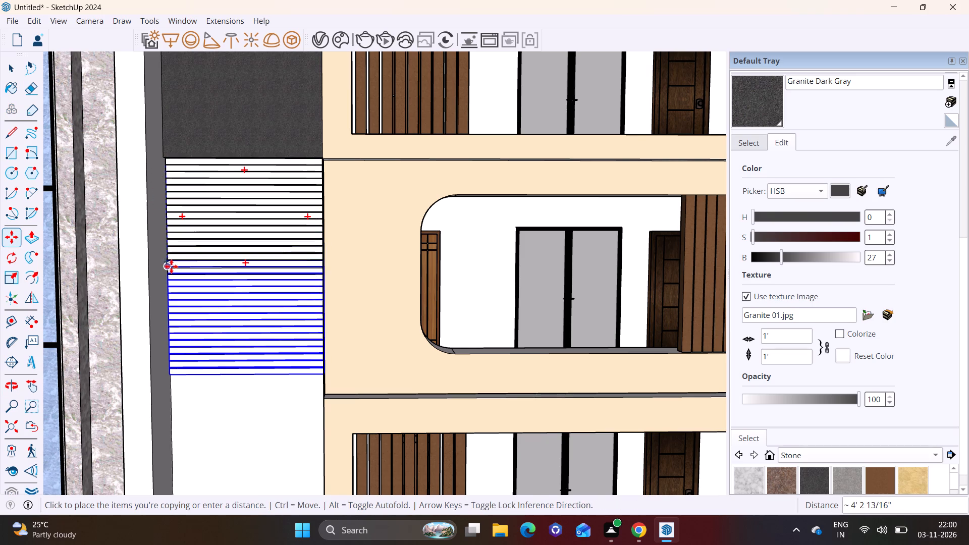
{"action": "scroll", "coordinate": [171, 267], "scroll_direction": "up", "scroll_amount": 8}
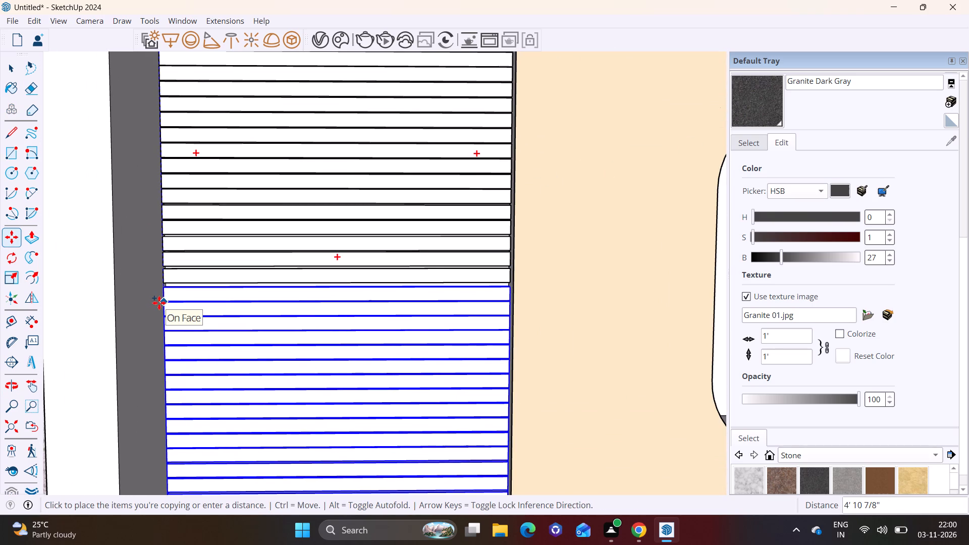
{"action": "left_click", "coordinate": [160, 302]}
{"action": "key", "text": "space"}
Examine the extended slat strip and the blank wall below it within the whole front facade.
{"action": "scroll", "coordinate": [218, 291], "scroll_direction": "down", "scroll_amount": 13}
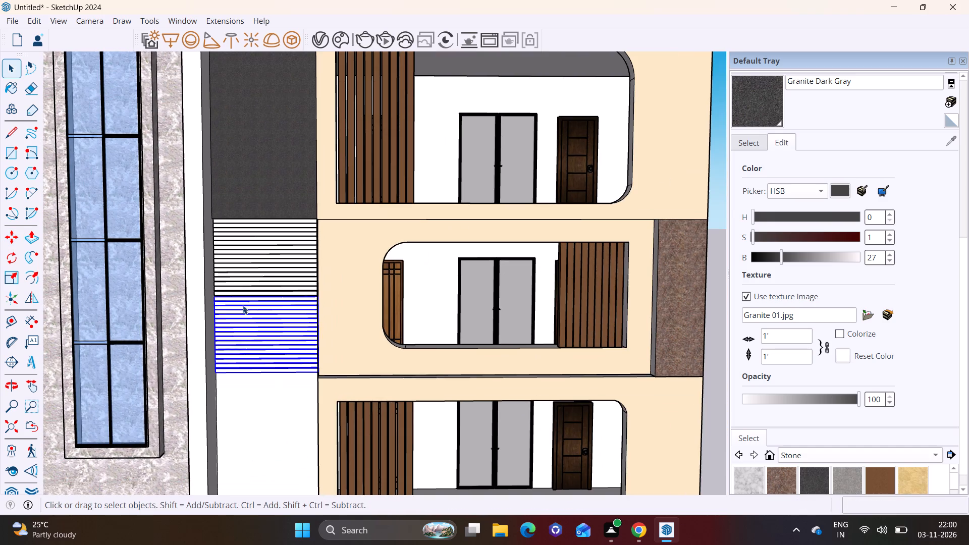
{"action": "left_click", "coordinate": [265, 211]}
{"action": "scroll", "coordinate": [287, 277], "scroll_direction": "down", "scroll_amount": 2}
{"action": "middle_click_drag", "start_coordinate": [330, 303], "coordinate": [347, 181], "text": "shift"}
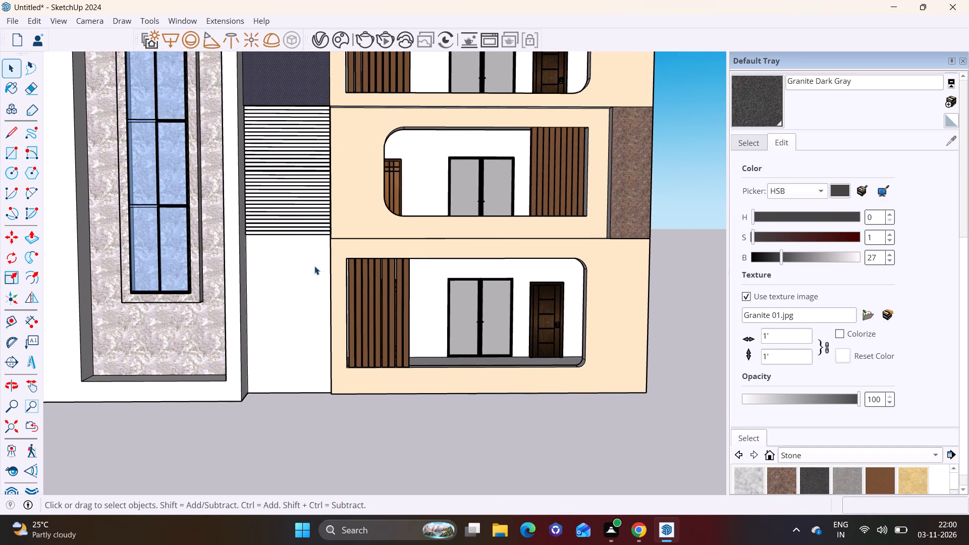
{"action": "middle_click_drag", "start_coordinate": [317, 265], "coordinate": [349, 240]}
{"action": "middle_click_drag", "start_coordinate": [335, 277], "coordinate": [362, 268]}
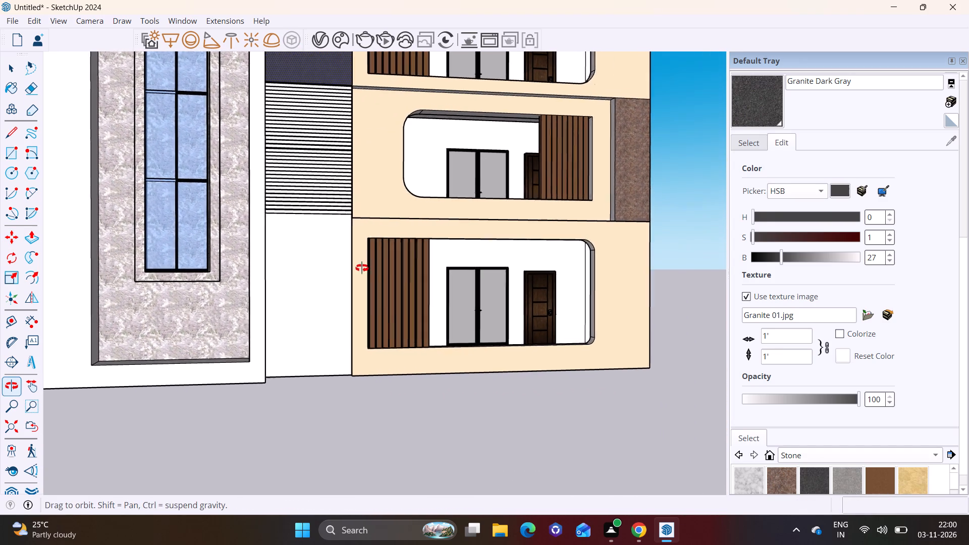
{"action": "middle_click_drag", "start_coordinate": [362, 268], "coordinate": [374, 266]}
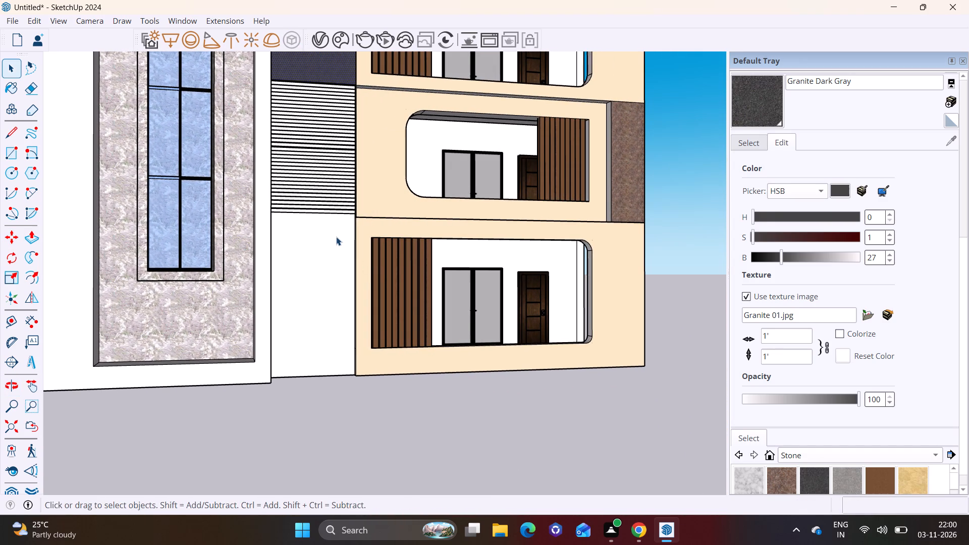
{"action": "scroll", "coordinate": [336, 250], "scroll_direction": "down", "scroll_amount": 2}
{"action": "middle_click_drag", "start_coordinate": [334, 250], "coordinate": [338, 280]}
{"action": "scroll", "coordinate": [334, 270], "scroll_direction": "down", "scroll_amount": 6}
{"action": "key", "text": "space"}
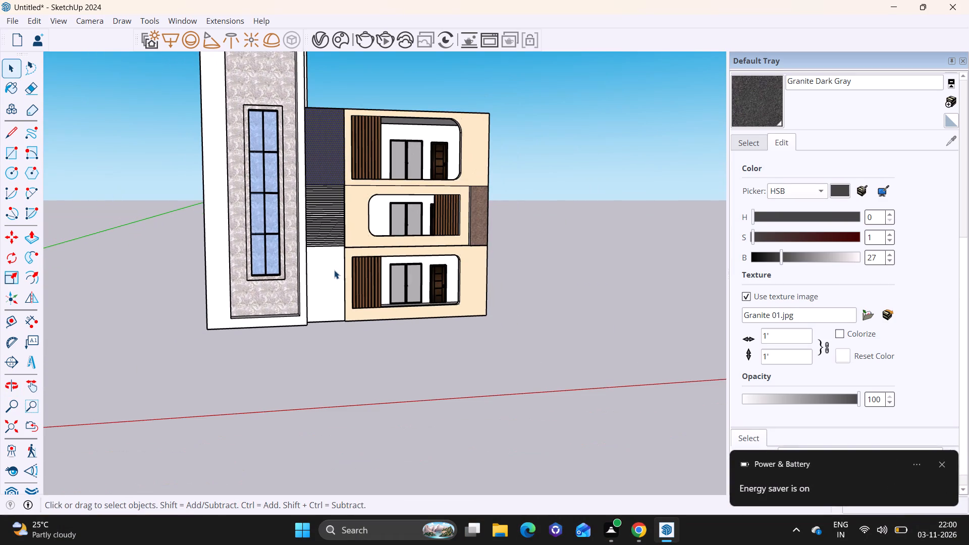
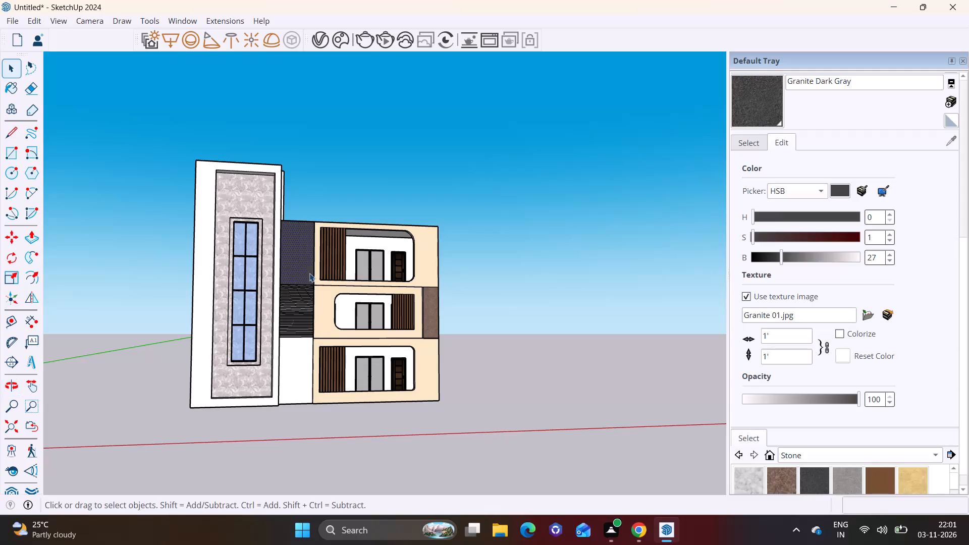
Draw a rectangle about 12' 2" by 6' 6" over the blank white wall below the slats beside the ground floor.
{"action": "middle_click_drag", "start_coordinate": [296, 275], "coordinate": [218, 338]}
{"action": "scroll", "coordinate": [246, 284], "scroll_direction": "up", "scroll_amount": 4}
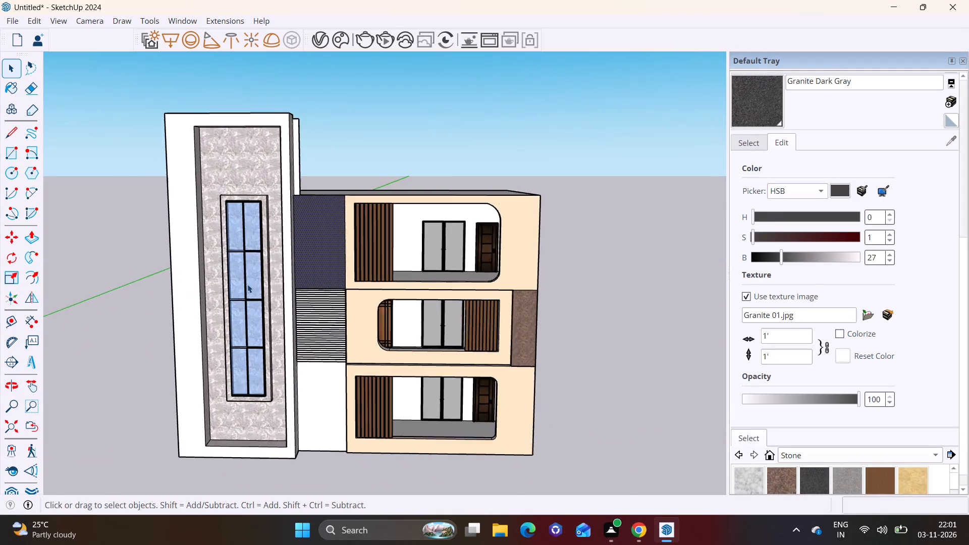
{"action": "scroll", "coordinate": [247, 284], "scroll_direction": "up", "scroll_amount": 3}
{"action": "middle_click_drag", "start_coordinate": [404, 351], "coordinate": [451, 238]}
{"action": "scroll", "coordinate": [419, 319], "scroll_direction": "up", "scroll_amount": 3}
{"action": "middle_click_drag", "start_coordinate": [425, 317], "coordinate": [515, 215]}
{"action": "scroll", "coordinate": [385, 329], "scroll_direction": "up", "scroll_amount": 5}
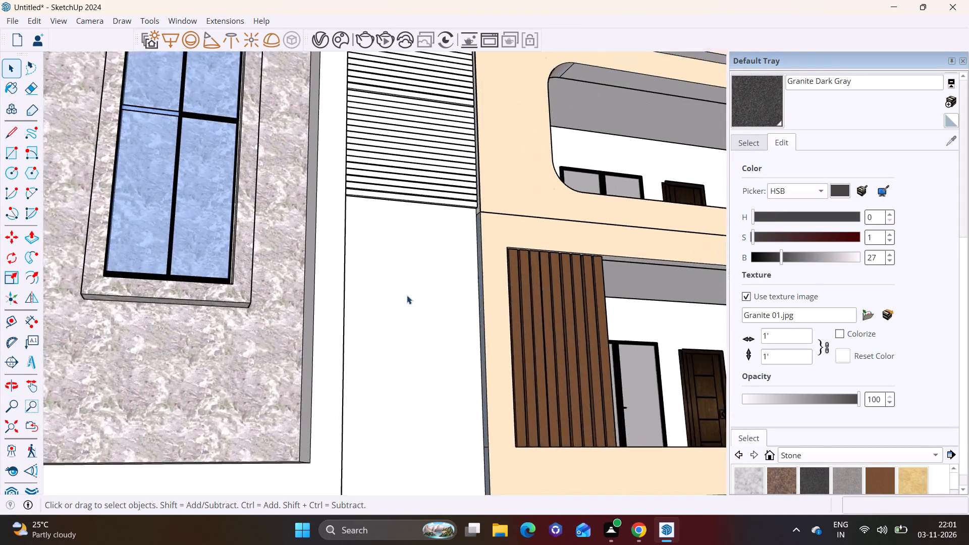
{"action": "scroll", "coordinate": [407, 295], "scroll_direction": "up", "scroll_amount": 2}
{"action": "middle_click_drag", "start_coordinate": [416, 291], "coordinate": [411, 243]}
{"action": "left_click", "coordinate": [11, 159]}
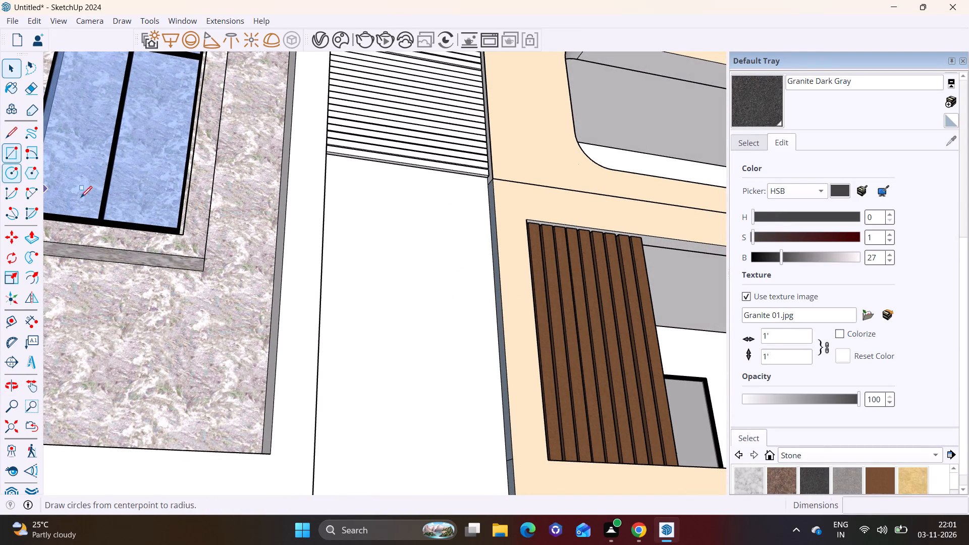
{"action": "middle_click_drag", "start_coordinate": [513, 310], "coordinate": [451, 307]}
{"action": "scroll", "coordinate": [323, 150], "scroll_direction": "up", "scroll_amount": 4}
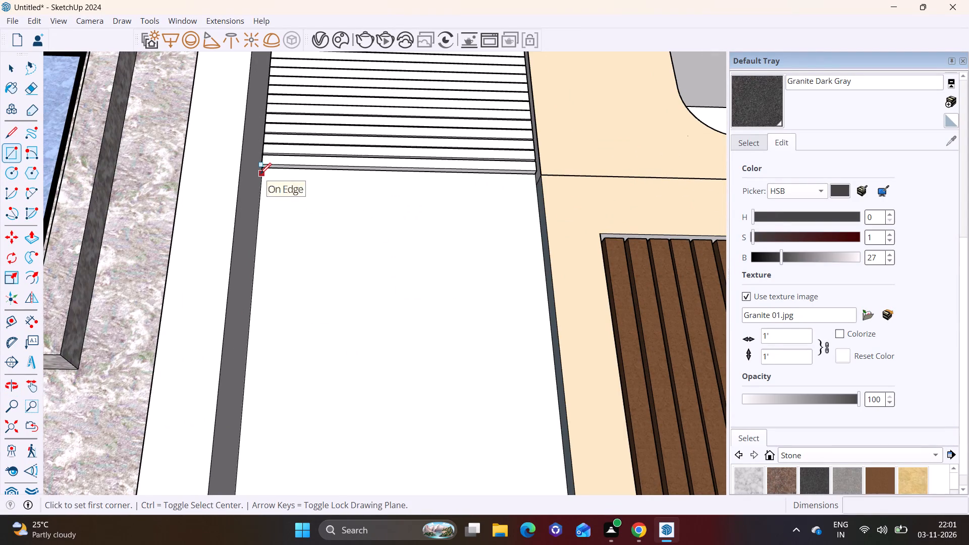
{"action": "left_click", "coordinate": [261, 174]}
{"action": "scroll", "coordinate": [348, 310], "scroll_direction": "down", "scroll_amount": 8}
{"action": "middle_click_drag", "start_coordinate": [392, 371], "coordinate": [421, 240]}
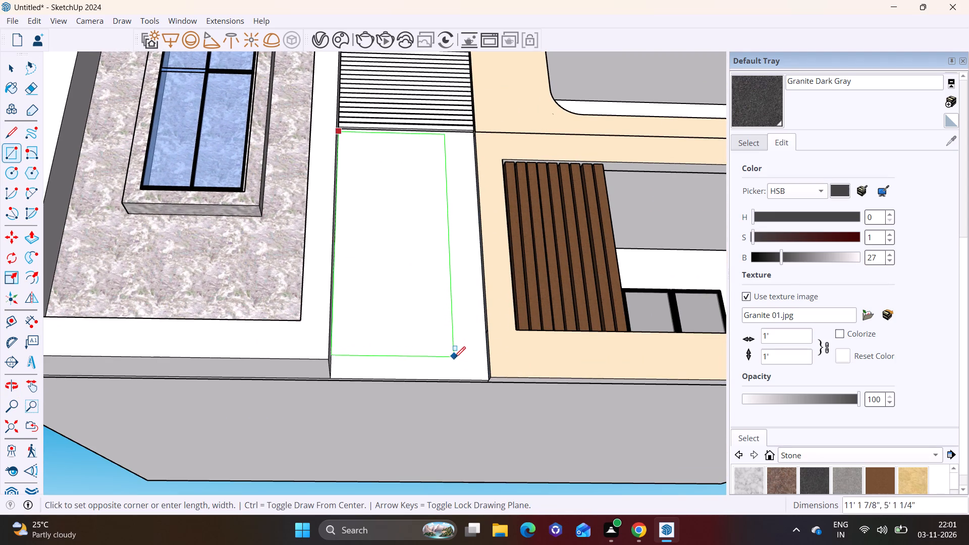
{"action": "left_click", "coordinate": [485, 377]}
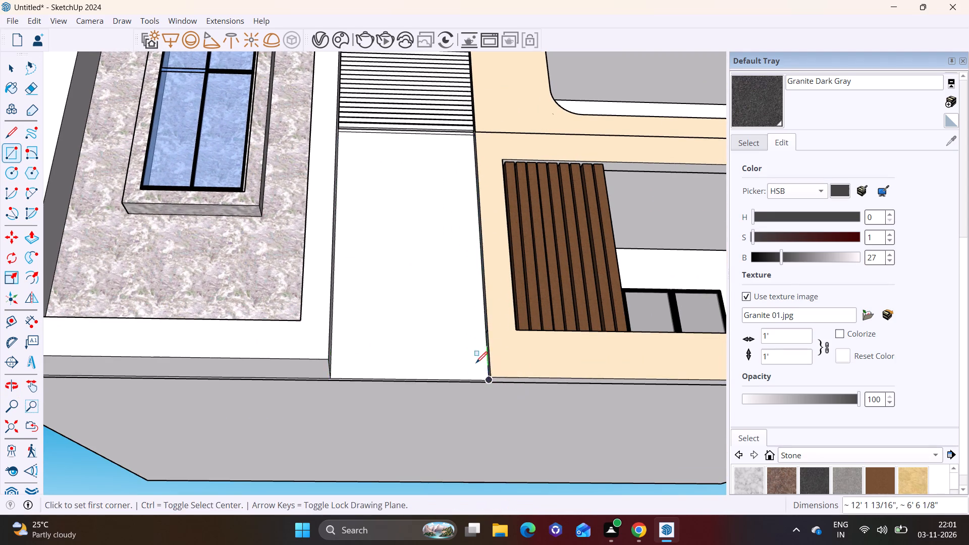
Pull the ground-floor wall rectangle beside the balcony slightly outward with Push/Pull.
{"action": "middle_click_drag", "start_coordinate": [477, 359], "coordinate": [263, 503]}
{"action": "key", "text": "space"}
{"action": "left_click", "coordinate": [313, 387]}
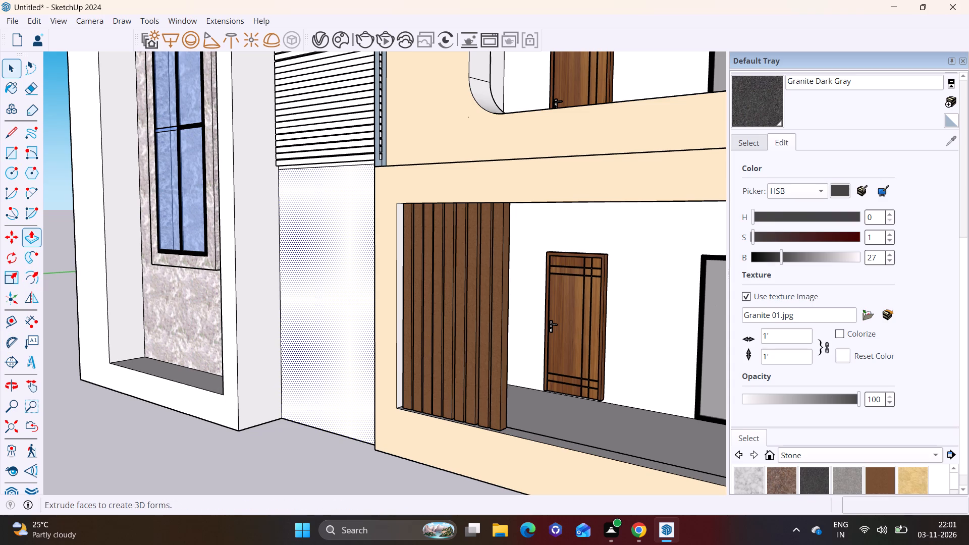
{"action": "left_click", "coordinate": [31, 243]}
{"action": "left_click", "coordinate": [306, 308]}
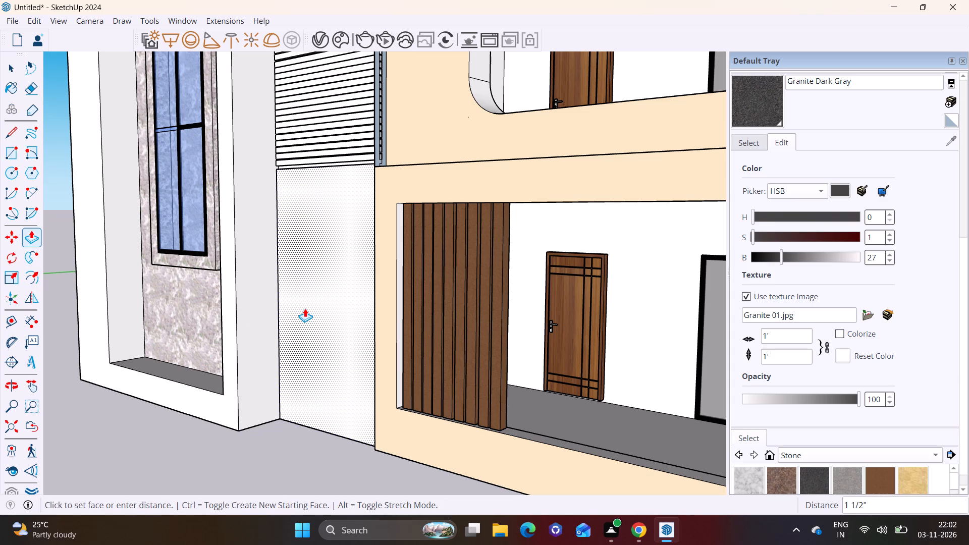
{"action": "left_click", "coordinate": [303, 308]}
{"action": "key", "text": "space"}
Paint the raised ground-floor panel beside the balcony with Granite Dark Gray.
{"action": "left_click_drag", "start_coordinate": [762, 111], "coordinate": [760, 118]}
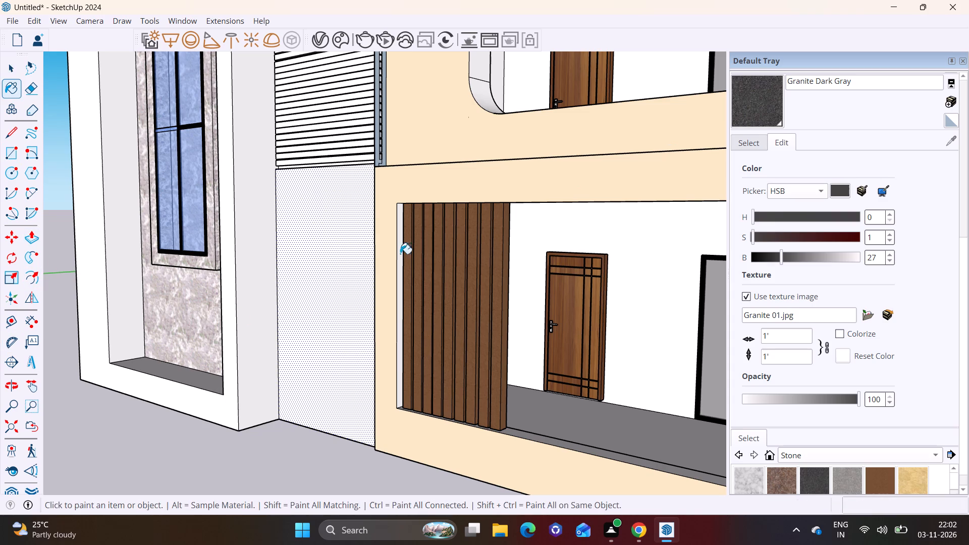
{"action": "left_click", "coordinate": [351, 274]}
{"action": "left_click", "coordinate": [229, 479]}
{"action": "key", "text": "space"}
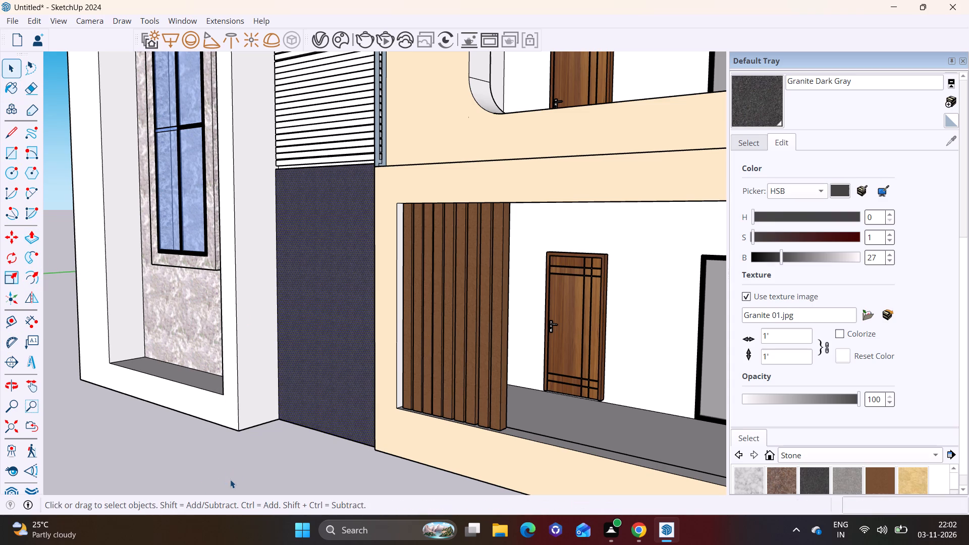
{"action": "left_click", "coordinate": [257, 472]}
Examine the whole front facade with its granite panels and slats from the front, the side and above.
{"action": "scroll", "coordinate": [264, 461], "scroll_direction": "down", "scroll_amount": 10}
{"action": "middle_click_drag", "start_coordinate": [366, 445], "coordinate": [438, 429]}
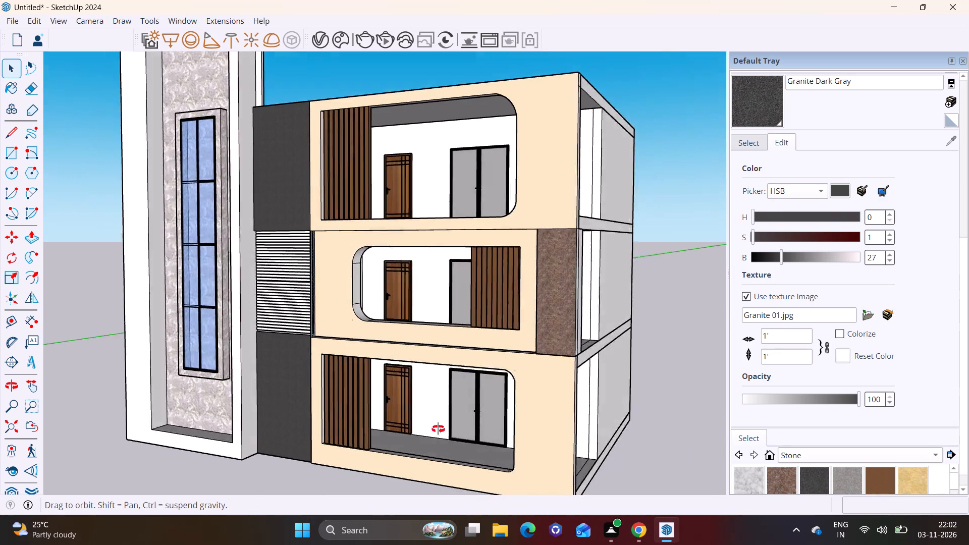
{"action": "middle_click_drag", "start_coordinate": [438, 429], "coordinate": [575, 400]}
{"action": "scroll", "coordinate": [405, 413], "scroll_direction": "down", "scroll_amount": 8}
{"action": "middle_click_drag", "start_coordinate": [405, 413], "coordinate": [428, 288], "text": "shift"}
{"action": "middle_click_drag", "start_coordinate": [425, 303], "coordinate": [405, 340], "text": "shift"}
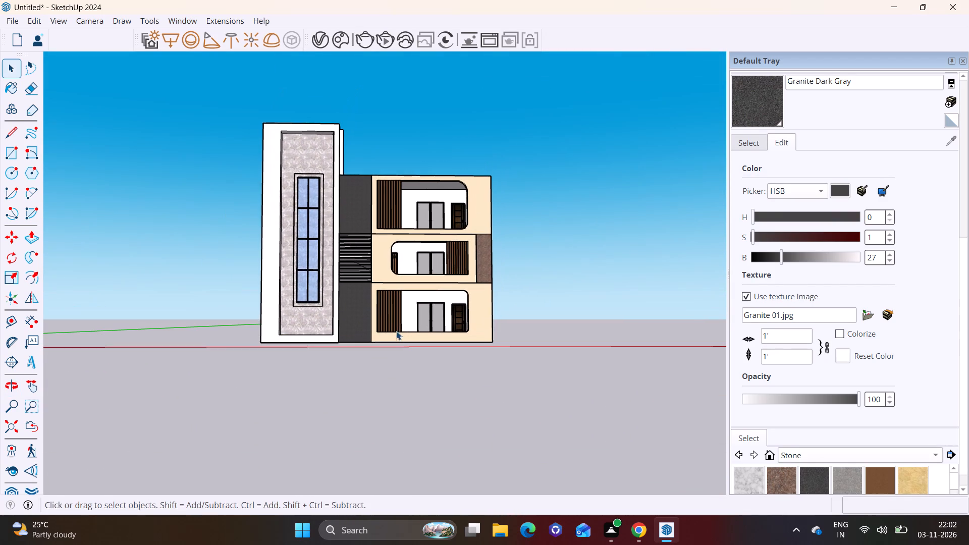
{"action": "middle_click_drag", "start_coordinate": [409, 230], "coordinate": [365, 401]}
{"action": "scroll", "coordinate": [419, 306], "scroll_direction": "down", "scroll_amount": 3}
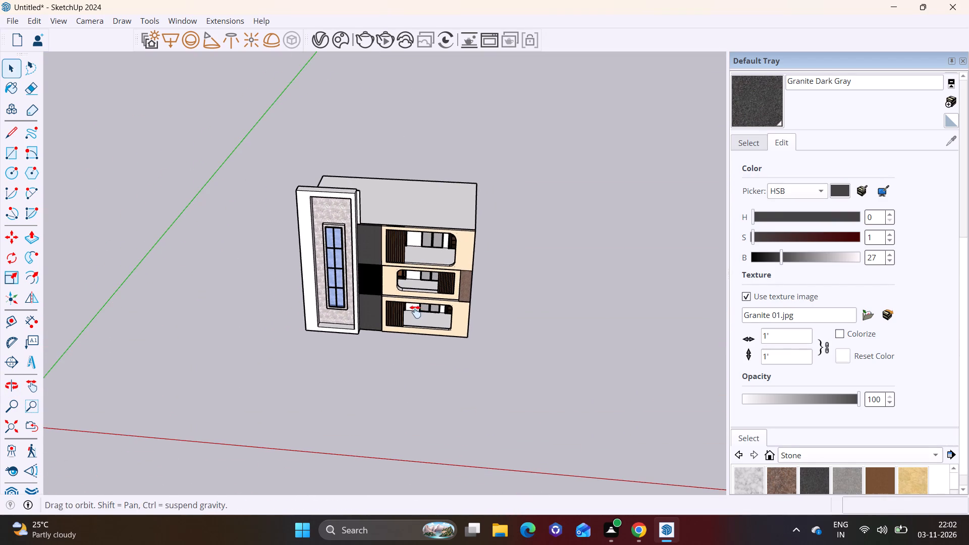
{"action": "middle_click", "coordinate": [415, 312], "text": "shift"}
{"action": "middle_click_drag", "start_coordinate": [406, 308], "coordinate": [437, 194]}
Paint the ceilings of the top, middle and ground-floor balconies with the Sandstone material from the Stone collection.
{"action": "scroll", "coordinate": [421, 284], "scroll_direction": "up", "scroll_amount": 4}
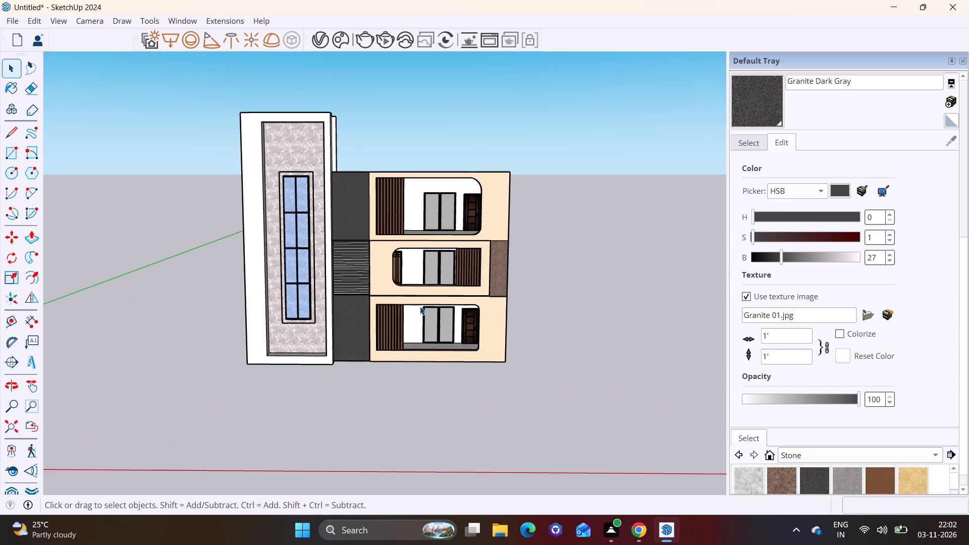
{"action": "scroll", "coordinate": [420, 307], "scroll_direction": "up", "scroll_amount": 1}
{"action": "middle_click_drag", "start_coordinate": [420, 307], "coordinate": [438, 222]}
{"action": "scroll", "coordinate": [429, 240], "scroll_direction": "up", "scroll_amount": 6}
{"action": "left_click", "coordinate": [463, 119]}
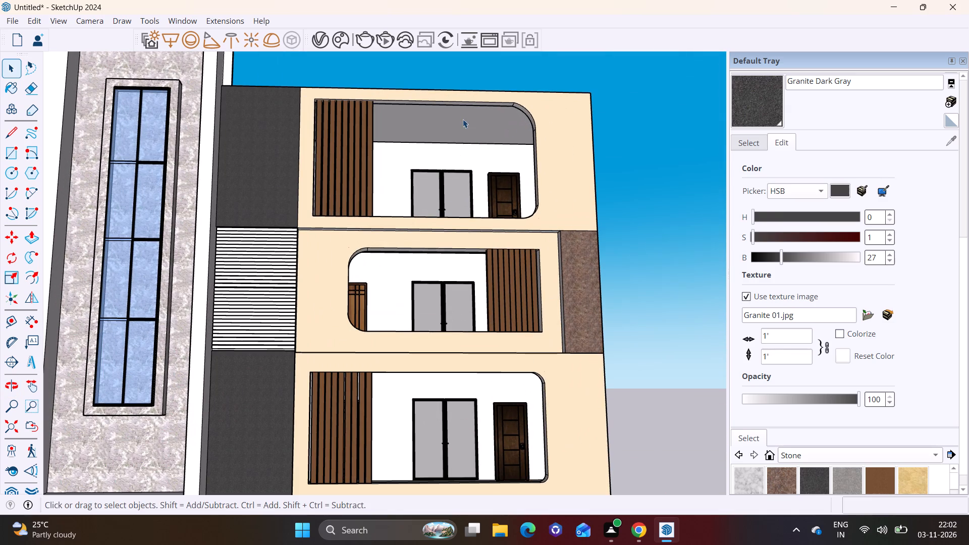
{"action": "left_click", "coordinate": [888, 473]}
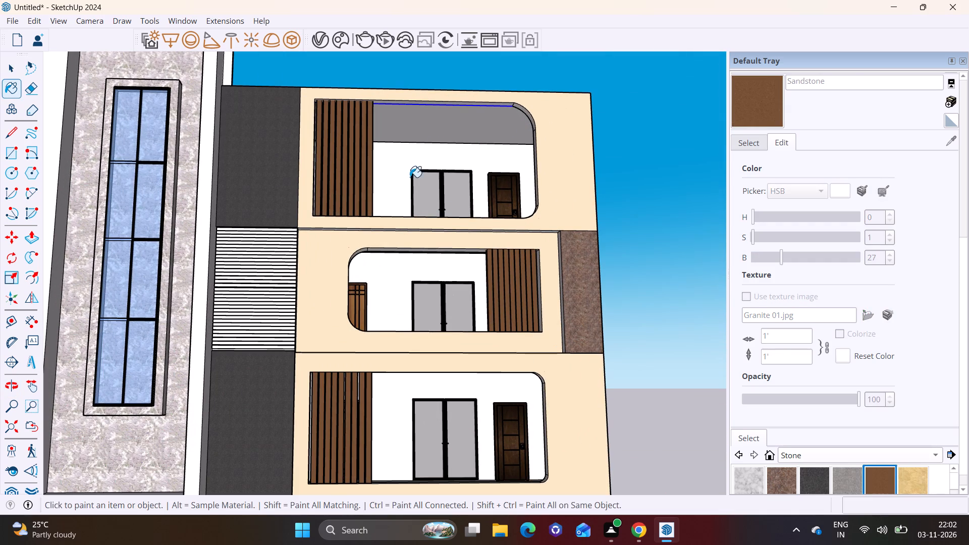
{"action": "left_click", "coordinate": [442, 126]}
{"action": "middle_click_drag", "start_coordinate": [448, 256], "coordinate": [452, 192]}
{"action": "left_click", "coordinate": [404, 256]}
{"action": "left_click", "coordinate": [434, 371]}
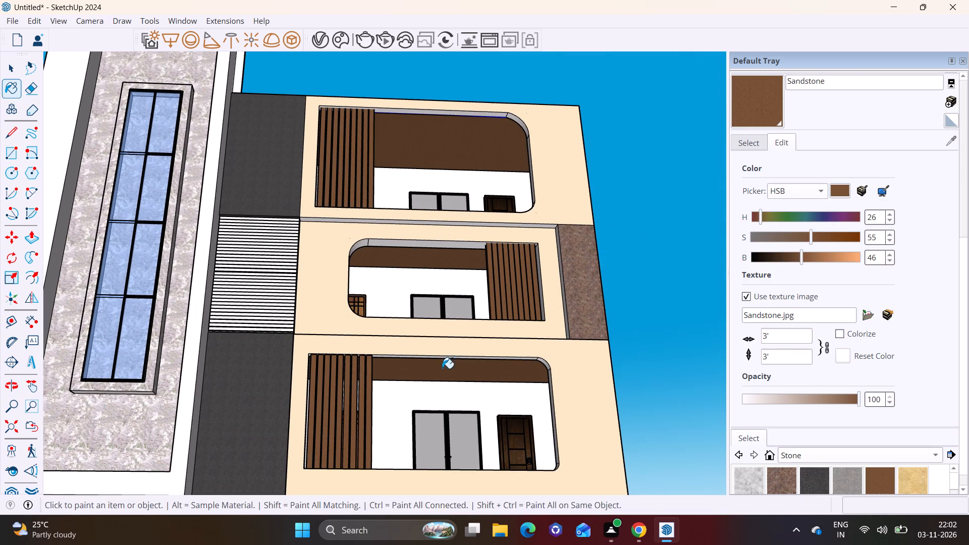
{"action": "key", "text": "space"}
{"action": "left_click", "coordinate": [631, 321]}
Pull the top face of the narrow white pier beside the tower up until it is level with the tower's top.
{"action": "scroll", "coordinate": [506, 342], "scroll_direction": "down", "scroll_amount": 7}
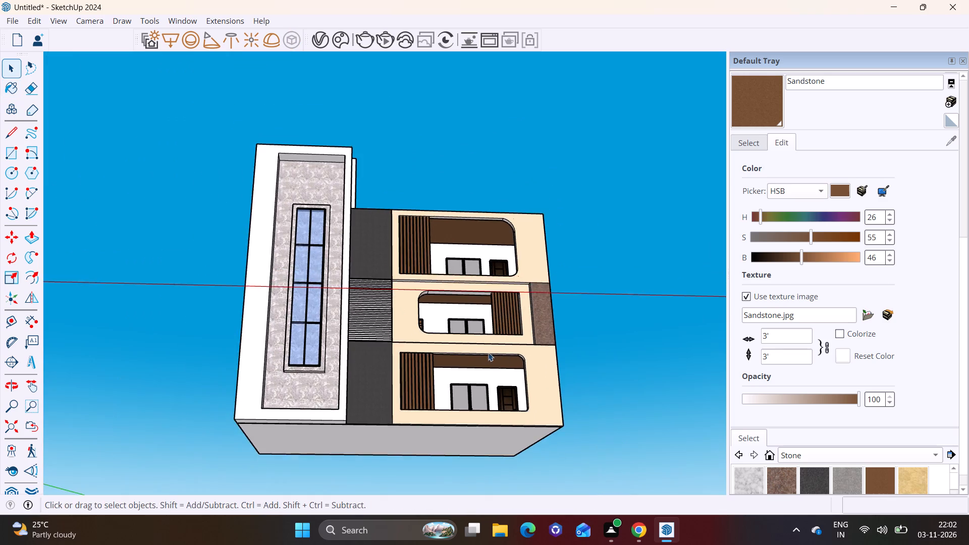
{"action": "middle_click_drag", "start_coordinate": [471, 370], "coordinate": [405, 504]}
{"action": "middle_click_drag", "start_coordinate": [434, 394], "coordinate": [543, 270]}
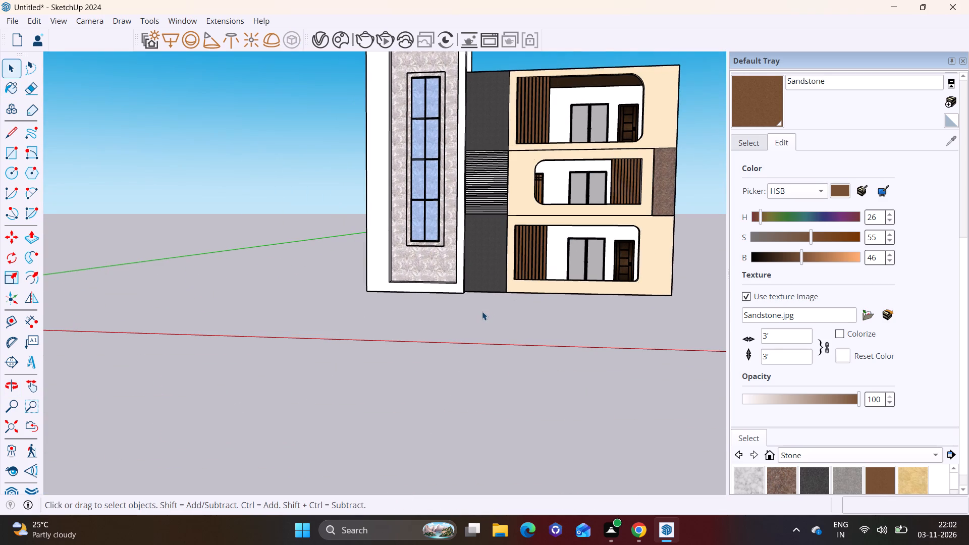
{"action": "middle_click_drag", "start_coordinate": [479, 313], "coordinate": [534, 273]}
{"action": "middle_click_drag", "start_coordinate": [513, 209], "coordinate": [396, 433], "text": "shift"}
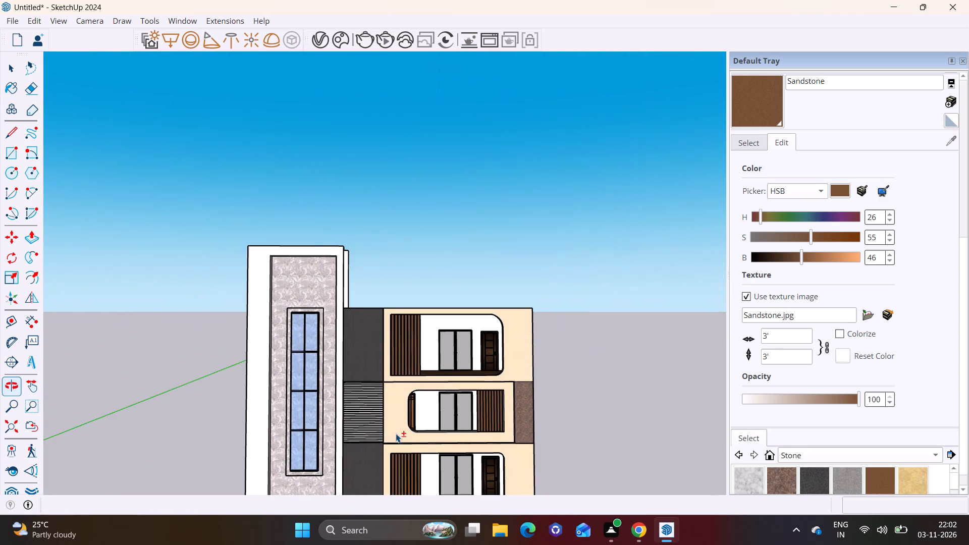
{"action": "scroll", "coordinate": [375, 285], "scroll_direction": "up", "scroll_amount": 12}
{"action": "middle_click_drag", "start_coordinate": [333, 294], "coordinate": [241, 321]}
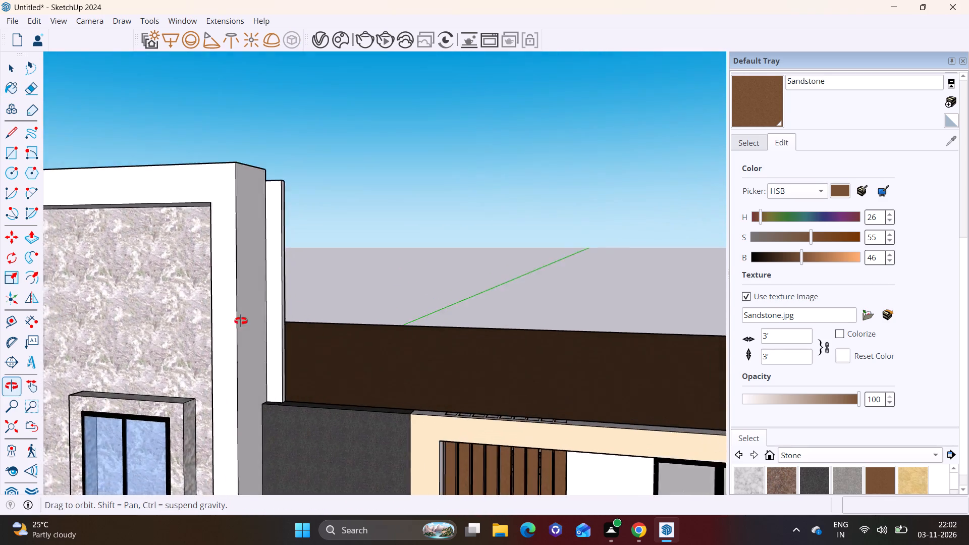
{"action": "middle_click_drag", "start_coordinate": [241, 321], "coordinate": [168, 337]}
{"action": "scroll", "coordinate": [185, 313], "scroll_direction": "up", "scroll_amount": 4}
{"action": "middle_click_drag", "start_coordinate": [277, 179], "coordinate": [241, 299], "text": "shift"}
{"action": "scroll", "coordinate": [270, 249], "scroll_direction": "up", "scroll_amount": 2}
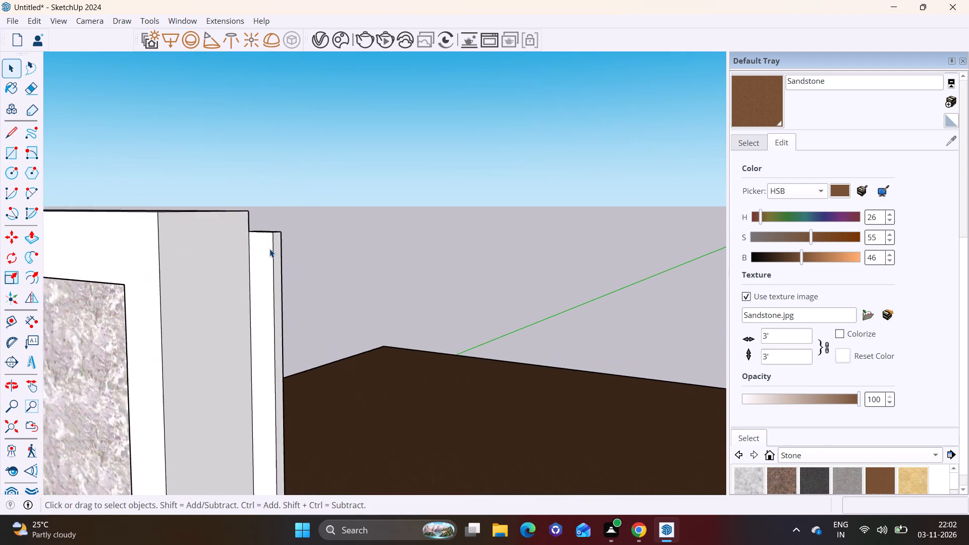
{"action": "scroll", "coordinate": [270, 249], "scroll_direction": "up", "scroll_amount": 2}
{"action": "middle_click_drag", "start_coordinate": [278, 229], "coordinate": [255, 330]}
{"action": "scroll", "coordinate": [279, 231], "scroll_direction": "up", "scroll_amount": 3}
{"action": "left_click", "coordinate": [267, 222]}
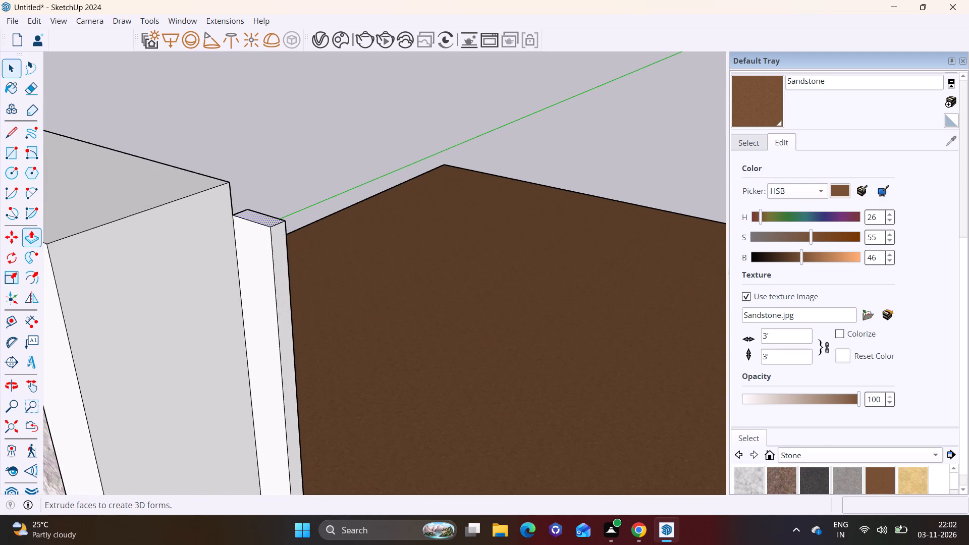
{"action": "left_click", "coordinate": [27, 237]}
{"action": "left_click", "coordinate": [270, 223]}
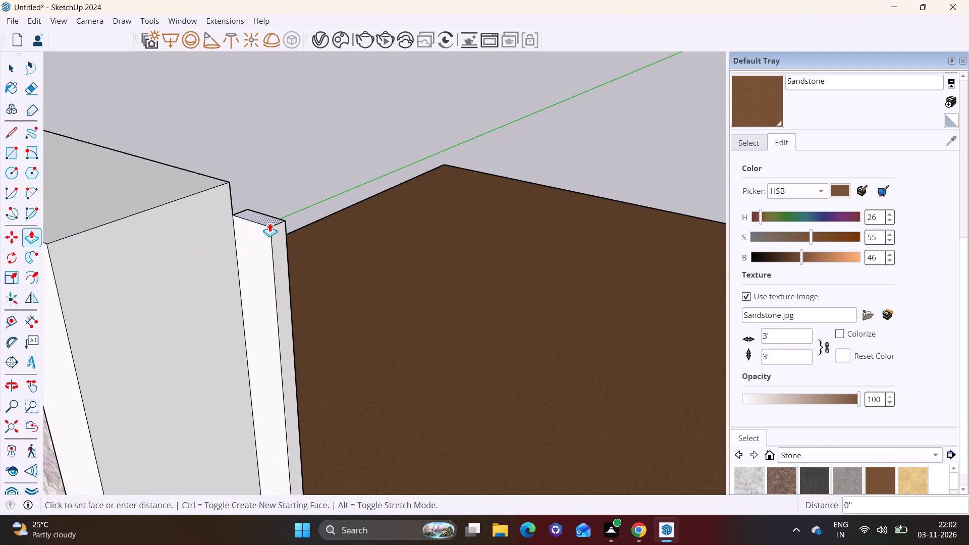
{"action": "left_click", "coordinate": [230, 191]}
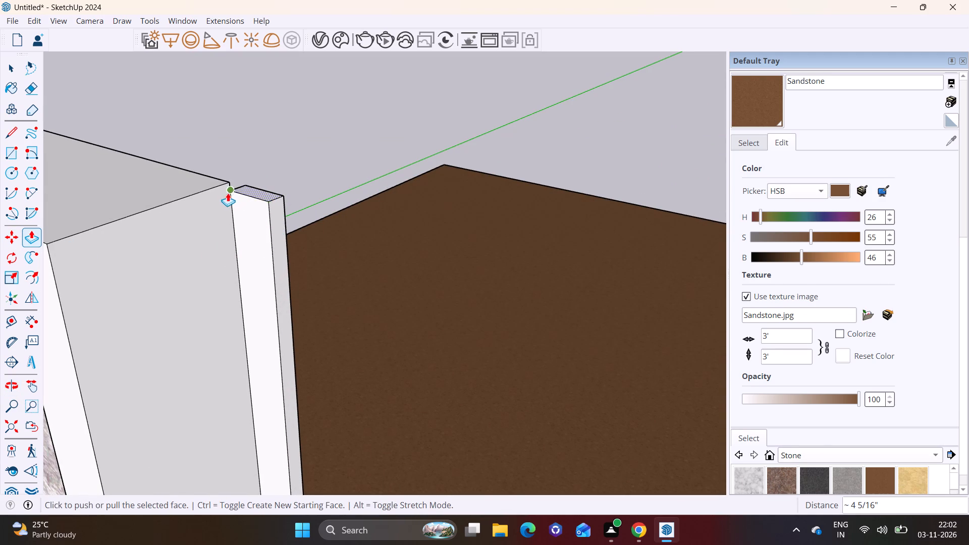
{"action": "left_click", "coordinate": [252, 188]}
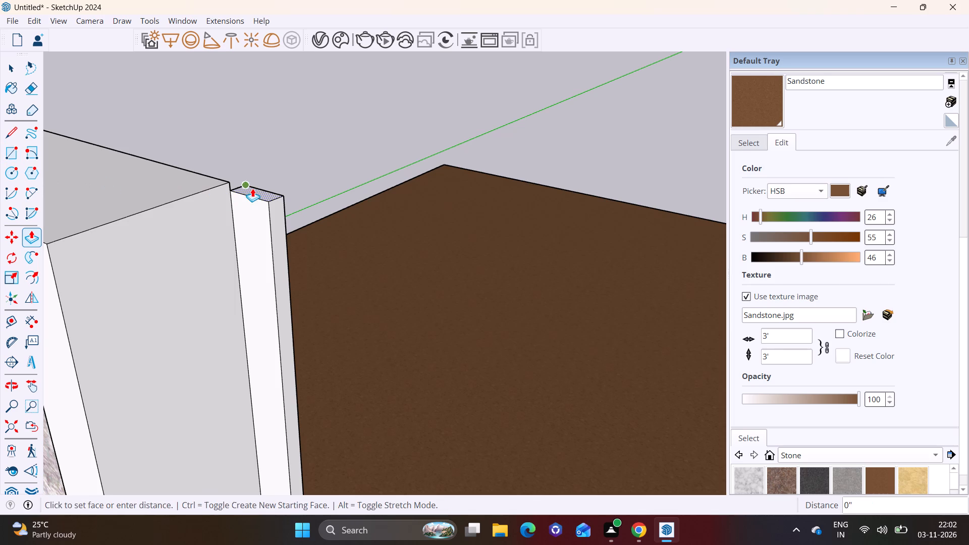
{"action": "left_click", "coordinate": [201, 189]}
Draw a line about 8 5/16" long across the pier's side face near its top, splitting off a small upper face.
{"action": "left_click", "coordinate": [12, 134]}
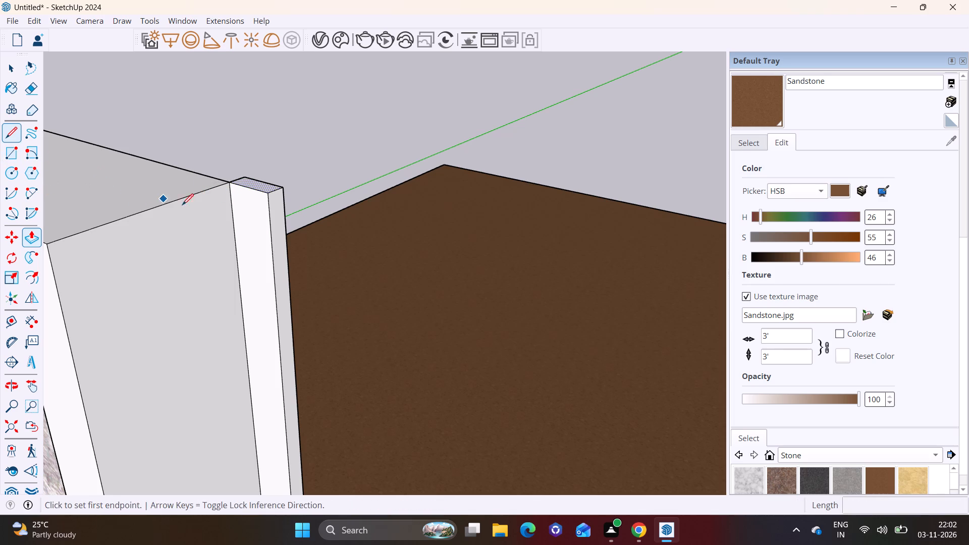
{"action": "left_click", "coordinate": [270, 222]}
{"action": "left_click", "coordinate": [290, 213]}
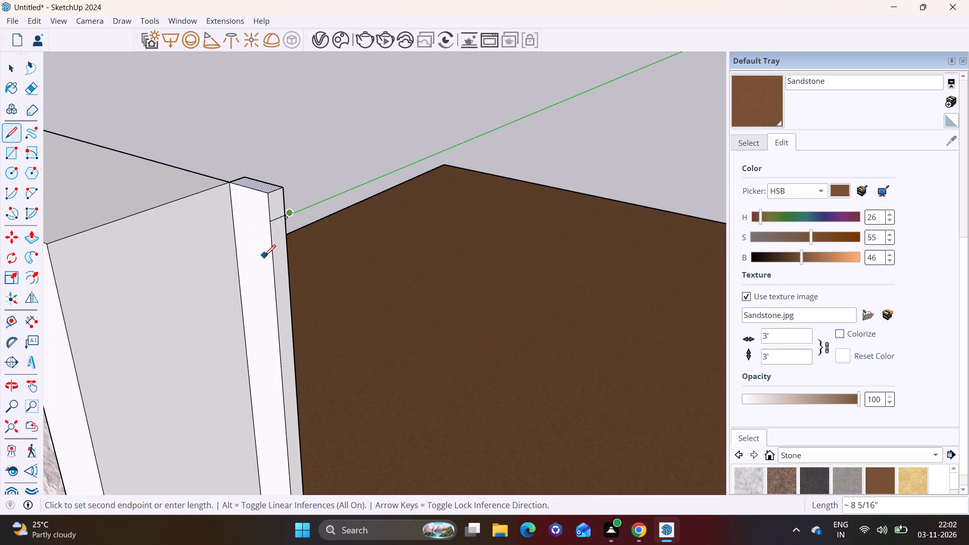
{"action": "key", "text": "ctrl+z"}
{"action": "key", "text": "space"}
Extrude the small upper side face of the pier horizontally above the roof into a beam reaching past the granite strip.
{"action": "left_click", "coordinate": [280, 208]}
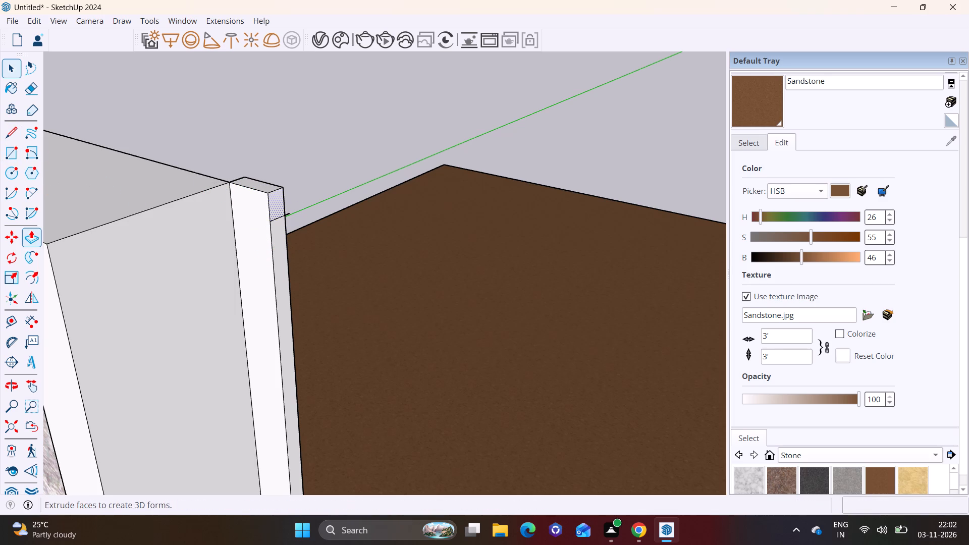
{"action": "left_click", "coordinate": [26, 234]}
{"action": "left_click", "coordinate": [280, 207]}
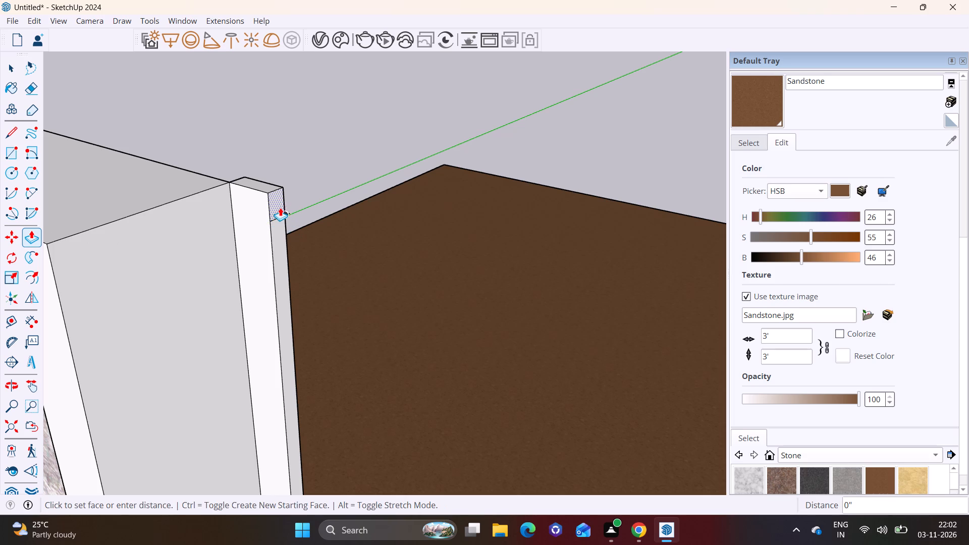
{"action": "scroll", "coordinate": [432, 230], "scroll_direction": "down", "scroll_amount": 10}
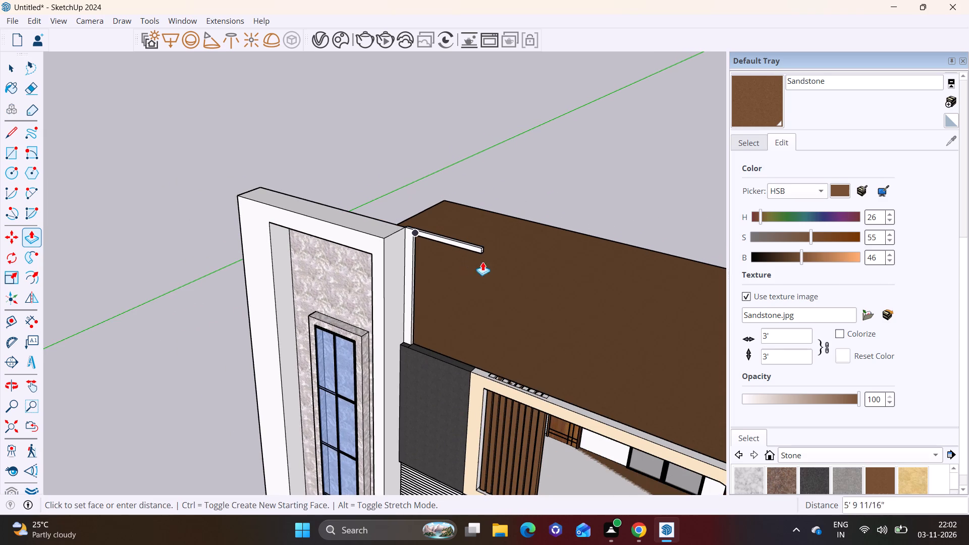
{"action": "left_click", "coordinate": [517, 260]}
{"action": "key", "text": "space"}
Thicken the horizontal beam by pulling its underside face downward with Push/Pull.
{"action": "middle_click_drag", "start_coordinate": [481, 252], "coordinate": [517, 177]}
{"action": "scroll", "coordinate": [496, 176], "scroll_direction": "up", "scroll_amount": 1}
{"action": "middle_click_drag", "start_coordinate": [496, 176], "coordinate": [530, 133]}
{"action": "scroll", "coordinate": [558, 170], "scroll_direction": "up", "scroll_amount": 2}
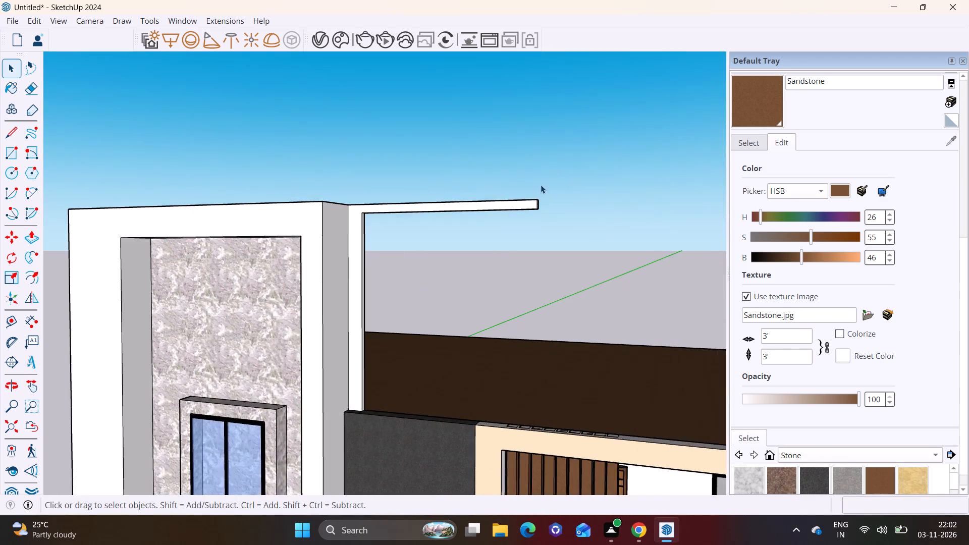
{"action": "scroll", "coordinate": [541, 185], "scroll_direction": "up", "scroll_amount": 4}
{"action": "middle_click_drag", "start_coordinate": [502, 206], "coordinate": [531, 139]}
{"action": "scroll", "coordinate": [493, 180], "scroll_direction": "up", "scroll_amount": 4}
{"action": "middle_click_drag", "start_coordinate": [463, 221], "coordinate": [477, 125]}
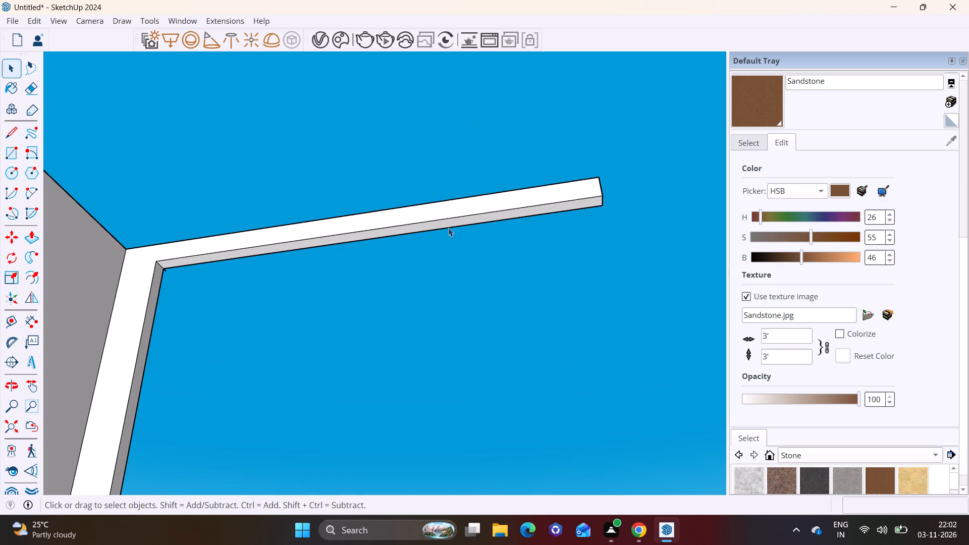
{"action": "left_click", "coordinate": [453, 223]}
{"action": "left_click", "coordinate": [35, 235]}
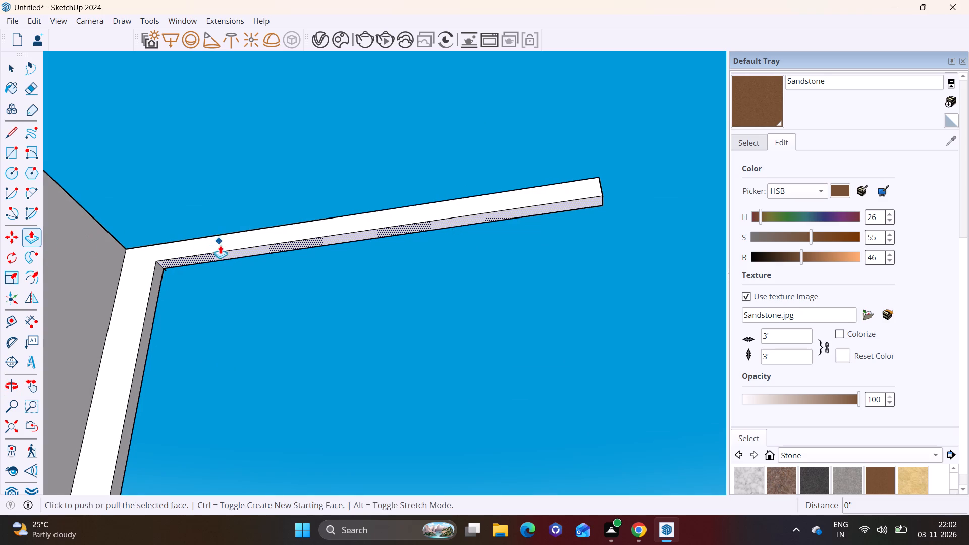
{"action": "left_click", "coordinate": [220, 253]}
{"action": "left_click", "coordinate": [213, 278]}
{"action": "scroll", "coordinate": [288, 265], "scroll_direction": "down", "scroll_amount": 4}
{"action": "key", "text": "space"}
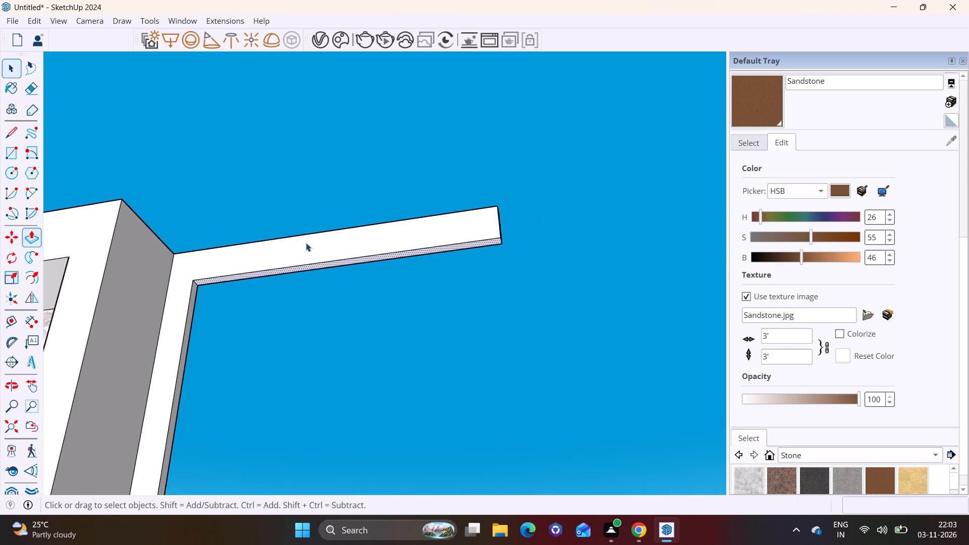
Examine the new beam and the pier from several angles, including where the pier meets the granite strip at roof level.
{"action": "scroll", "coordinate": [310, 237], "scroll_direction": "down", "scroll_amount": 8}
{"action": "middle_click_drag", "start_coordinate": [320, 315], "coordinate": [356, 448]}
{"action": "middle_click_drag", "start_coordinate": [320, 337], "coordinate": [418, 364], "text": "shift"}
{"action": "middle_click_drag", "start_coordinate": [373, 376], "coordinate": [181, 281], "text": "shift"}
{"action": "scroll", "coordinate": [262, 300], "scroll_direction": "up", "scroll_amount": 4}
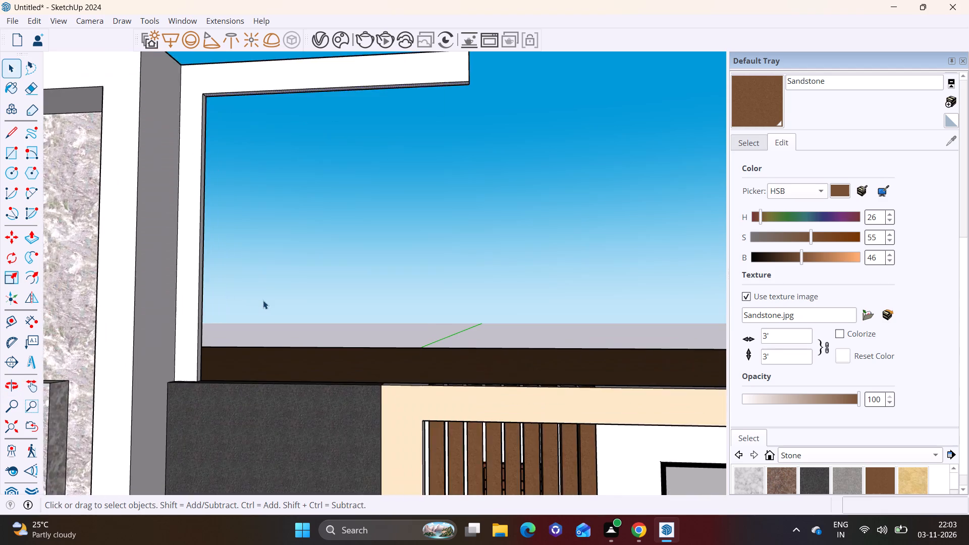
{"action": "scroll", "coordinate": [247, 310], "scroll_direction": "up", "scroll_amount": 2}
{"action": "middle_click_drag", "start_coordinate": [244, 320], "coordinate": [185, 357]}
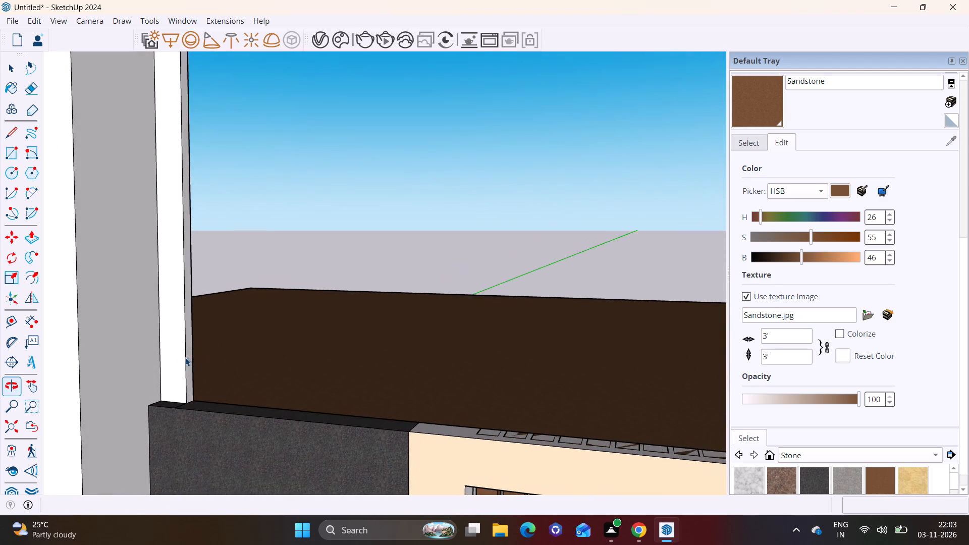
{"action": "scroll", "coordinate": [185, 357], "scroll_direction": "down", "scroll_amount": 4}
{"action": "middle_click_drag", "start_coordinate": [177, 357], "coordinate": [26, 372]}
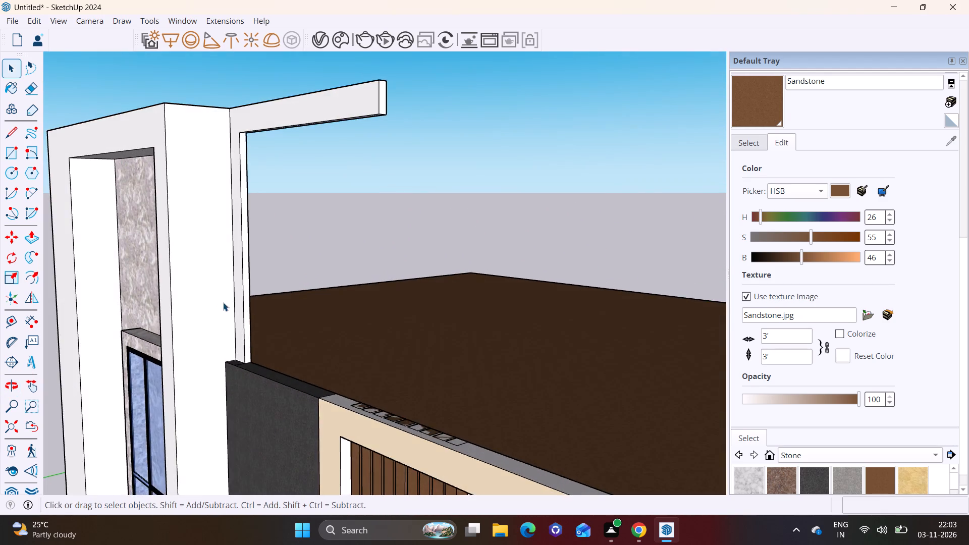
{"action": "scroll", "coordinate": [223, 302], "scroll_direction": "up", "scroll_amount": 5}
{"action": "middle_click_drag", "start_coordinate": [265, 299], "coordinate": [192, 327]}
{"action": "scroll", "coordinate": [255, 301], "scroll_direction": "up", "scroll_amount": 1}
{"action": "middle_click_drag", "start_coordinate": [234, 284], "coordinate": [234, 394]}
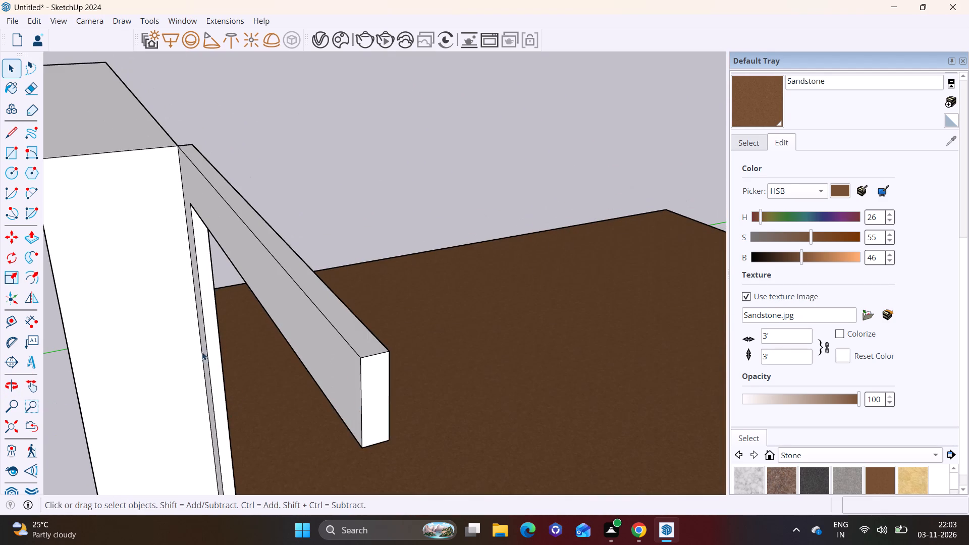
Draw a vertical line about 9' long up the middle of the pier's side face, from its base to the beam's underside.
{"action": "left_click", "coordinate": [12, 129]}
{"action": "middle_click_drag", "start_coordinate": [233, 305], "coordinate": [242, 203]}
{"action": "middle_click_drag", "start_coordinate": [244, 351], "coordinate": [332, 281], "text": "shift"}
{"action": "scroll", "coordinate": [310, 393], "scroll_direction": "up", "scroll_amount": 6}
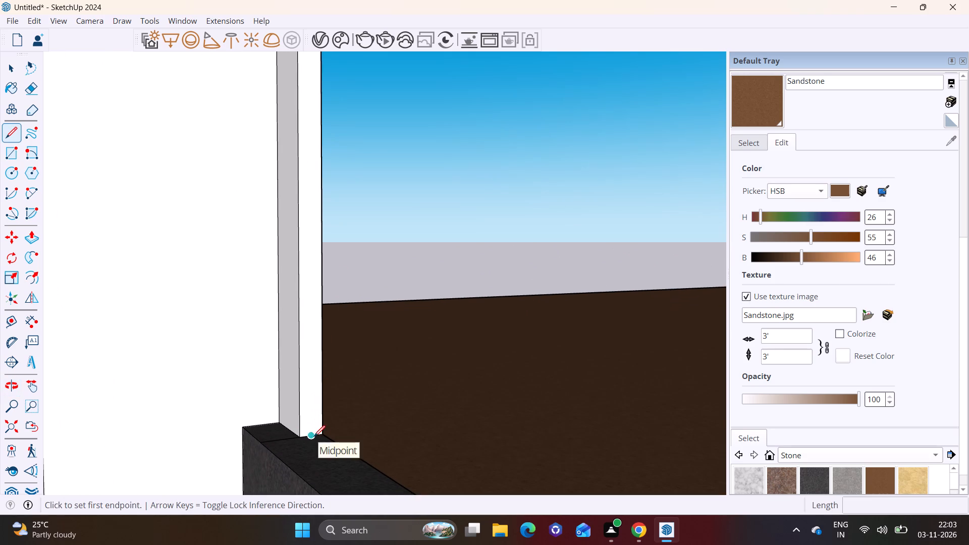
{"action": "left_click", "coordinate": [316, 437]}
{"action": "left_click", "coordinate": [313, 437]}
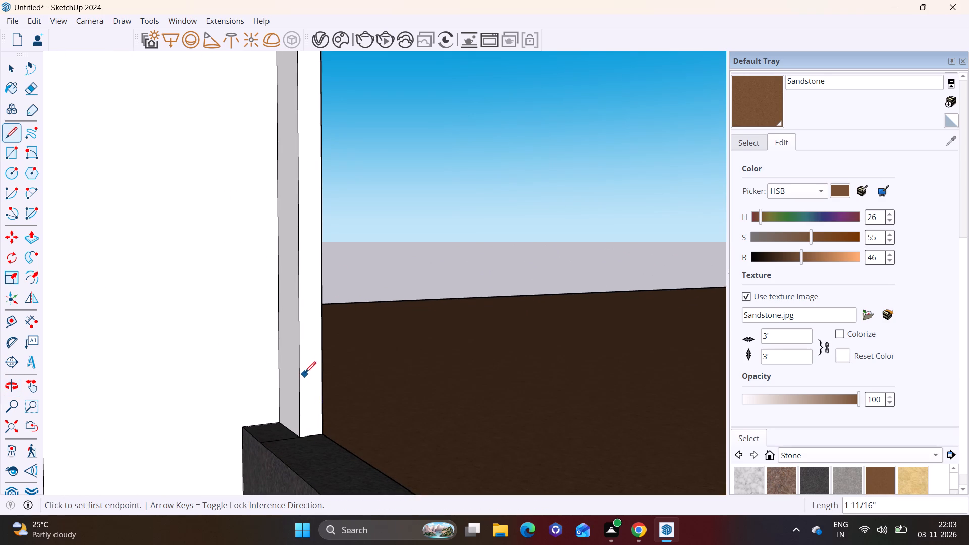
{"action": "left_click", "coordinate": [309, 438]}
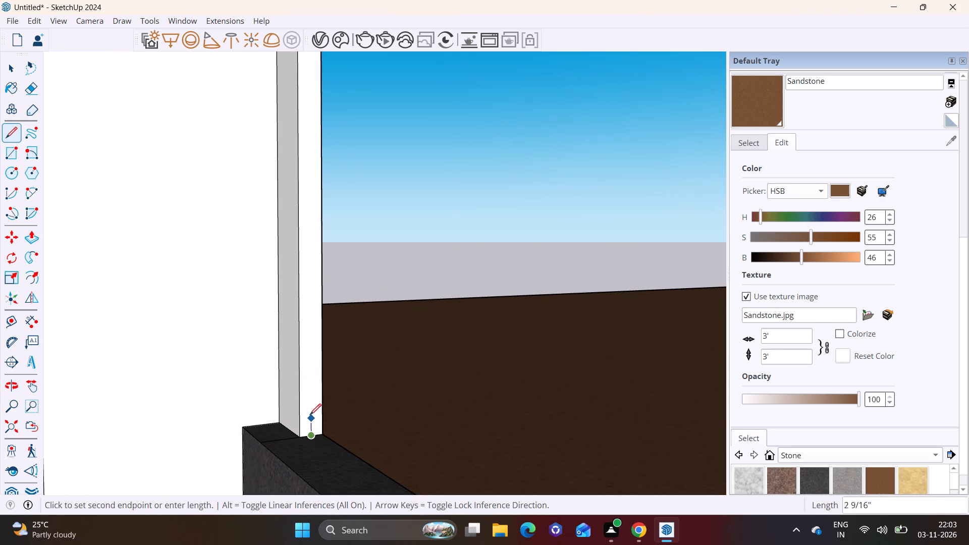
{"action": "scroll", "coordinate": [316, 372], "scroll_direction": "down", "scroll_amount": 2}
{"action": "middle_click_drag", "start_coordinate": [307, 100], "coordinate": [289, 133]}
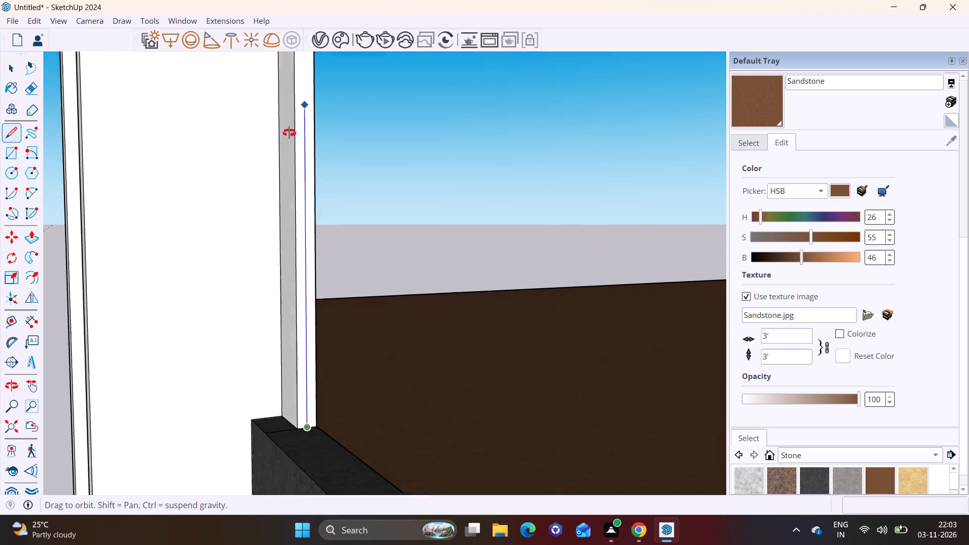
{"action": "middle_click_drag", "start_coordinate": [289, 133], "coordinate": [258, 353]}
{"action": "middle_click_drag", "start_coordinate": [259, 102], "coordinate": [240, 330], "text": "shift"}
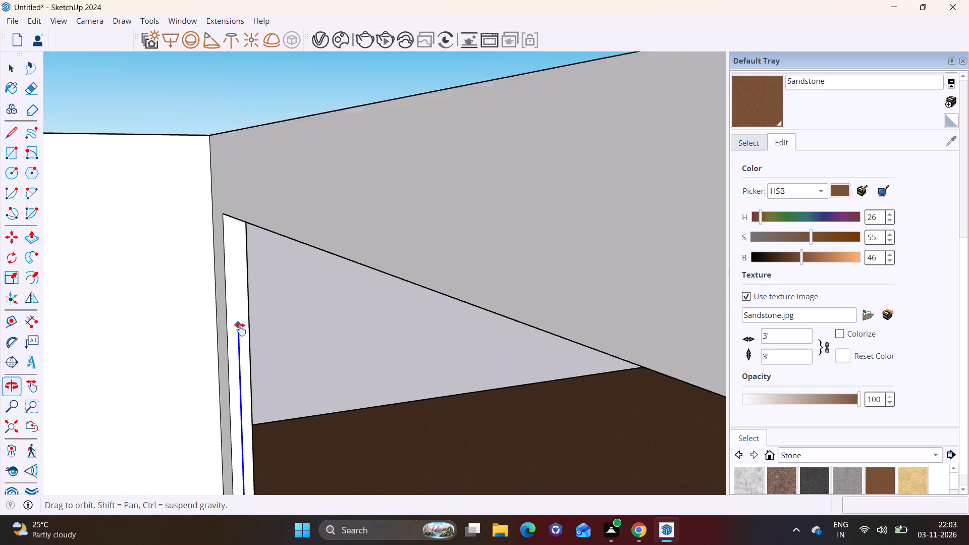
{"action": "middle_click_drag", "start_coordinate": [240, 330], "coordinate": [241, 335], "text": "shift"}
{"action": "middle_click_drag", "start_coordinate": [244, 265], "coordinate": [230, 183]}
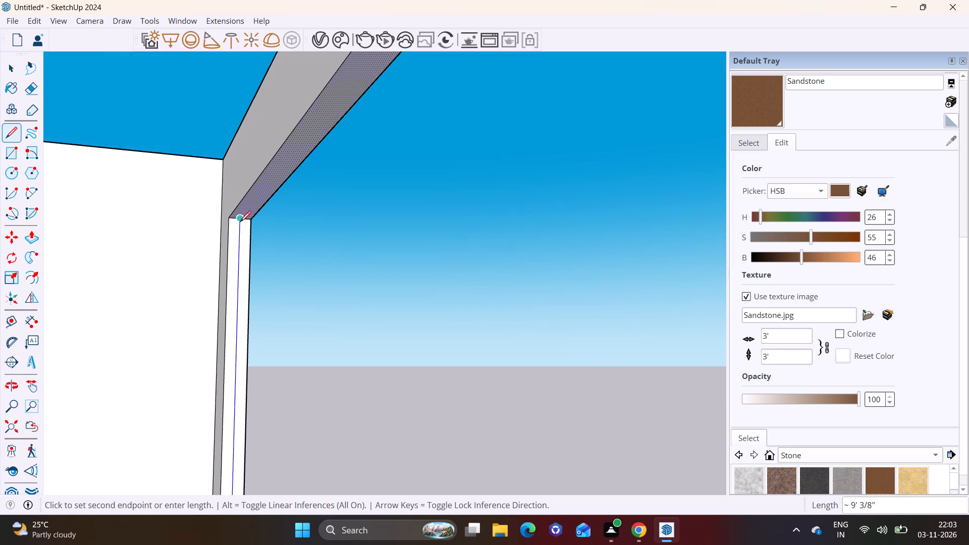
{"action": "left_click", "coordinate": [240, 222]}
{"action": "key", "text": "space"}
Extrude the rear half of the pier's side face outward beneath the beam to form a thin recessed wall panel.
{"action": "left_click", "coordinate": [245, 271]}
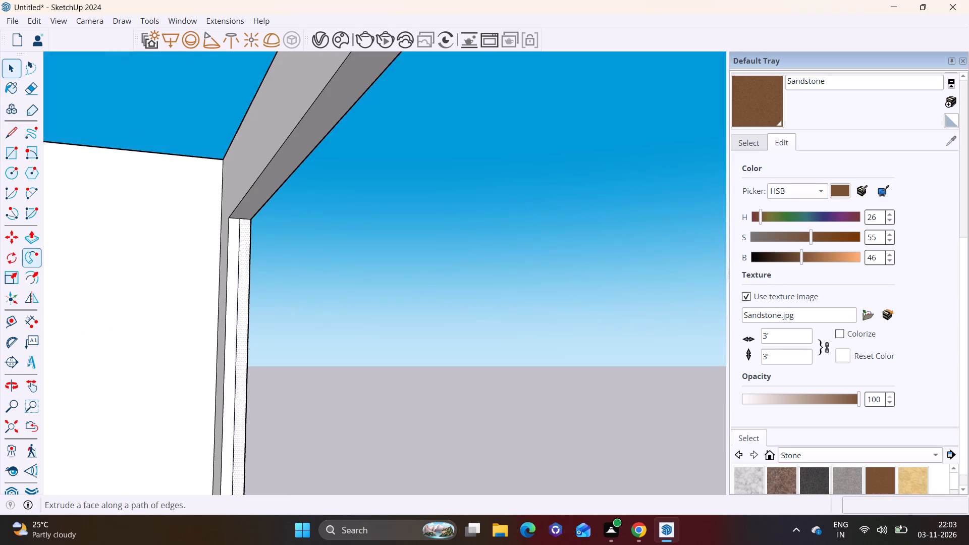
{"action": "left_click", "coordinate": [34, 241]}
{"action": "left_click", "coordinate": [247, 294]}
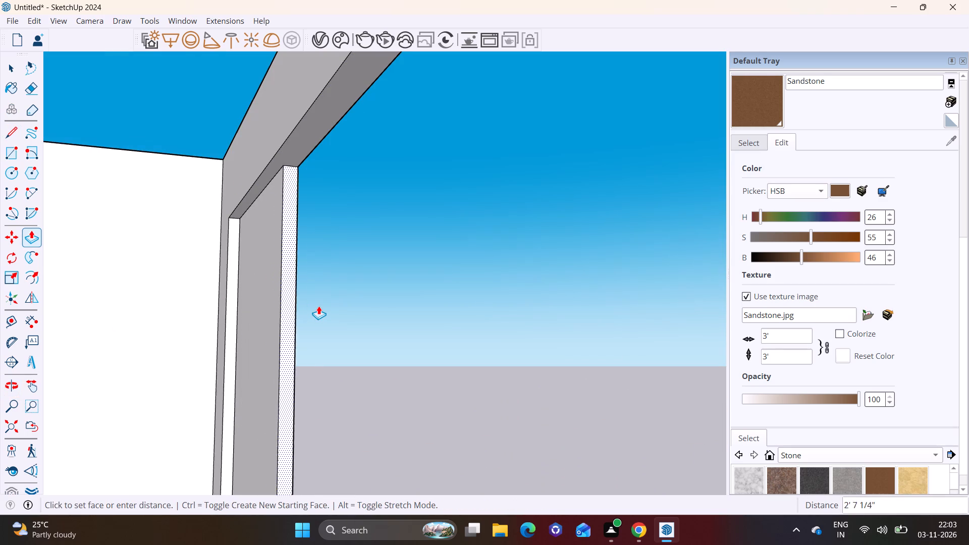
{"action": "left_click", "coordinate": [332, 306]}
{"action": "key", "text": "space"}
Extend the end face of the recessed wall panel with Push/Pull until it lines up with the granite strip's outer edge.
{"action": "scroll", "coordinate": [350, 317], "scroll_direction": "down", "scroll_amount": 3}
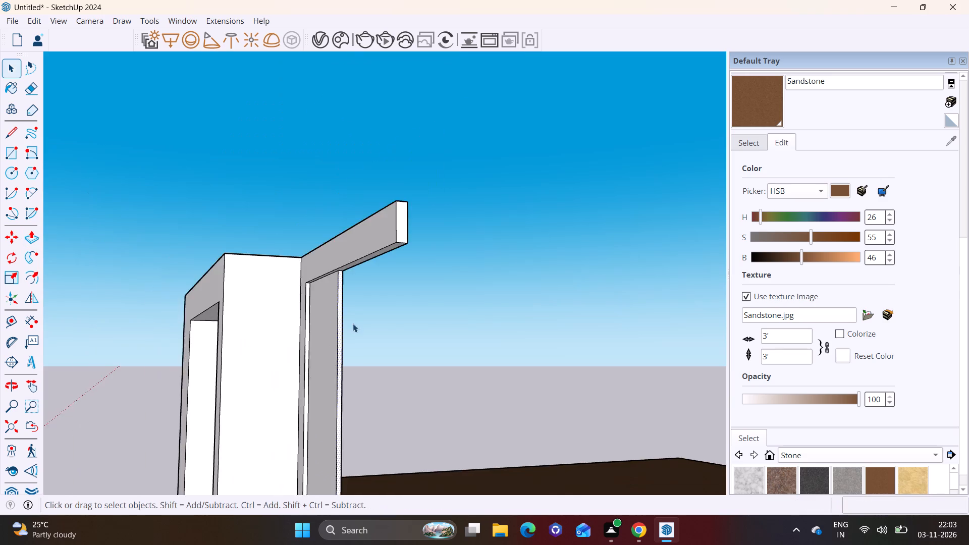
{"action": "scroll", "coordinate": [353, 323], "scroll_direction": "down", "scroll_amount": 5}
{"action": "middle_click_drag", "start_coordinate": [406, 372], "coordinate": [718, 414]}
{"action": "scroll", "coordinate": [668, 430], "scroll_direction": "down", "scroll_amount": 3}
{"action": "middle_click_drag", "start_coordinate": [630, 422], "coordinate": [500, 236], "text": "shift"}
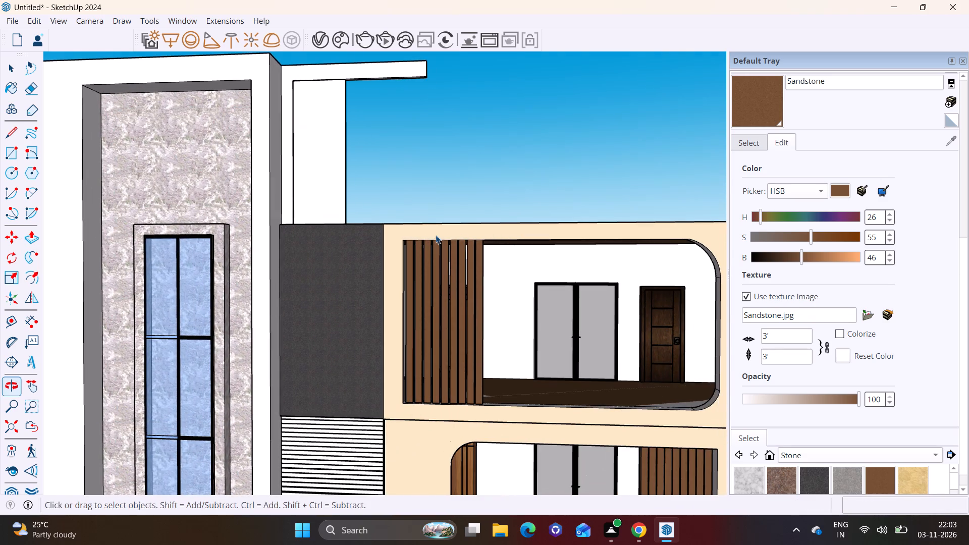
{"action": "middle_click_drag", "start_coordinate": [417, 235], "coordinate": [414, 301], "text": "shift"}
{"action": "scroll", "coordinate": [393, 293], "scroll_direction": "up", "scroll_amount": 5}
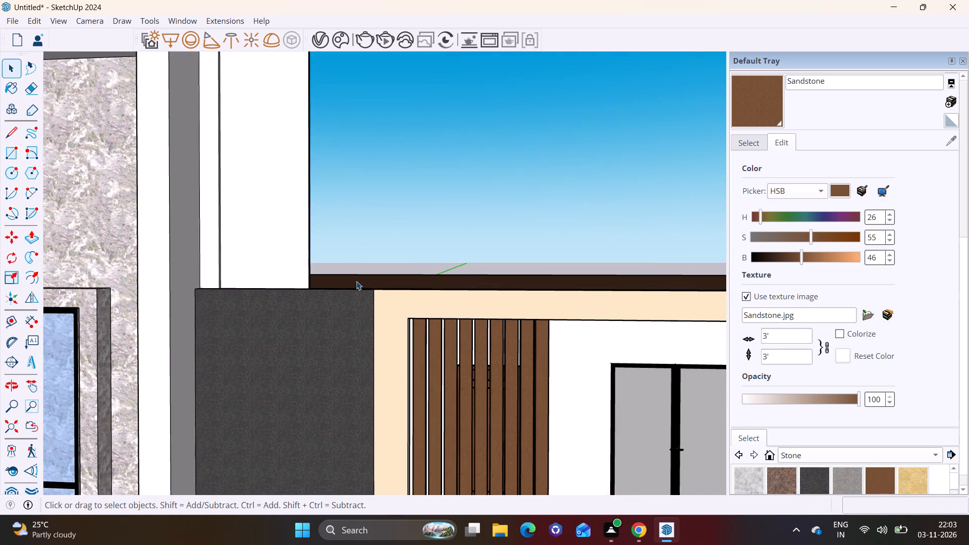
{"action": "scroll", "coordinate": [356, 281], "scroll_direction": "up", "scroll_amount": 1}
{"action": "middle_click_drag", "start_coordinate": [327, 280], "coordinate": [146, 300]}
{"action": "scroll", "coordinate": [197, 263], "scroll_direction": "up", "scroll_amount": 3}
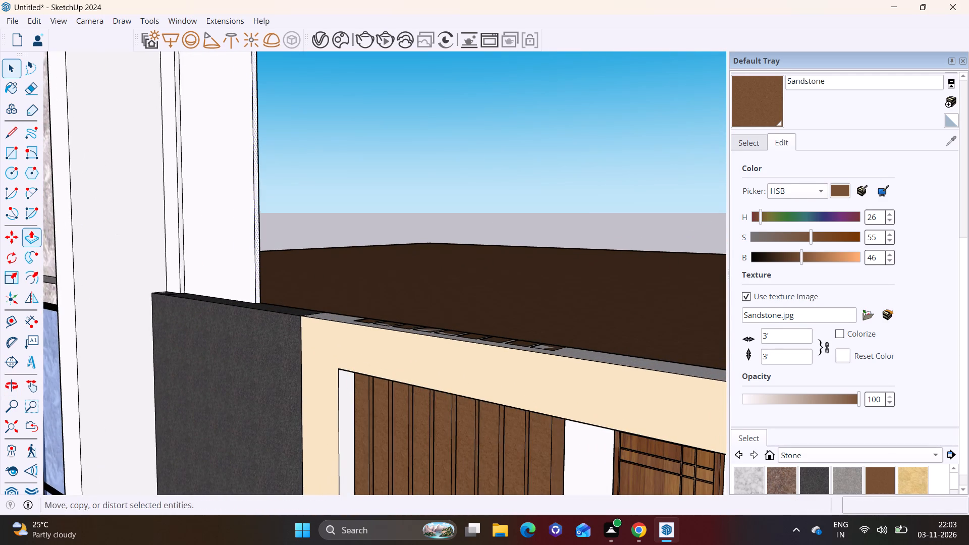
{"action": "left_click", "coordinate": [30, 233]}
{"action": "left_click", "coordinate": [255, 245]}
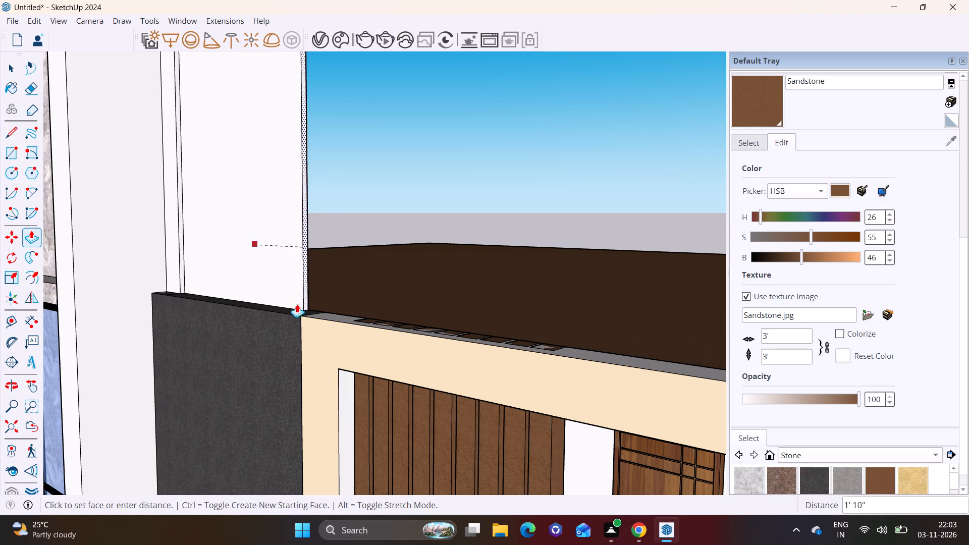
{"action": "left_click", "coordinate": [297, 319]}
{"action": "left_click", "coordinate": [311, 299]}
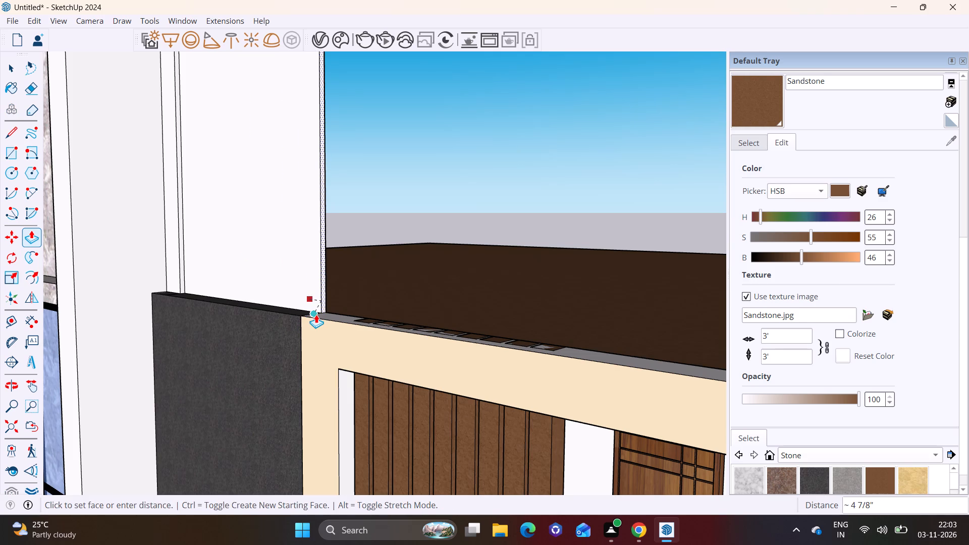
{"action": "left_click", "coordinate": [316, 315]}
{"action": "scroll", "coordinate": [307, 322], "scroll_direction": "down", "scroll_amount": 6}
{"action": "key", "text": "space"}
Draw a narrow rectangle about 5' 9" wide across the top of the recessed wall panel, directly beneath the beam.
{"action": "middle_click_drag", "start_coordinate": [318, 367], "coordinate": [329, 367]}
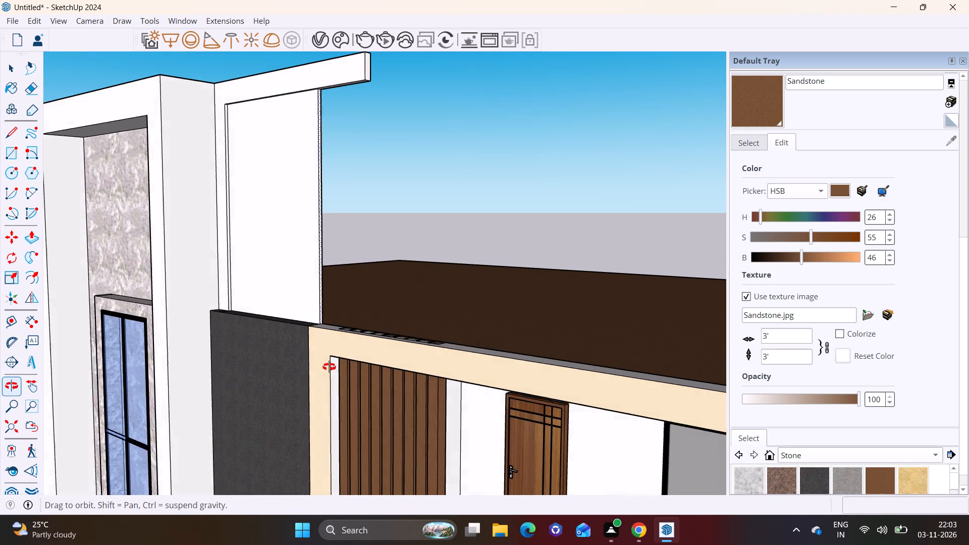
{"action": "middle_click_drag", "start_coordinate": [329, 367], "coordinate": [513, 351]}
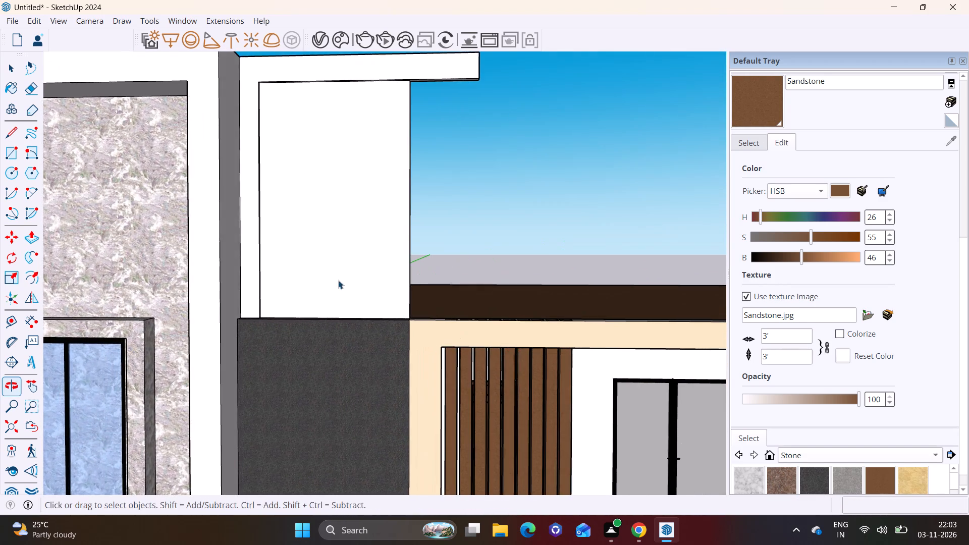
{"action": "scroll", "coordinate": [337, 279], "scroll_direction": "down", "scroll_amount": 2}
{"action": "middle_click_drag", "start_coordinate": [277, 203], "coordinate": [265, 339], "text": "shift"}
{"action": "scroll", "coordinate": [265, 339], "scroll_direction": "down", "scroll_amount": 1, "text": "shift"}
{"action": "left_click", "coordinate": [7, 149]}
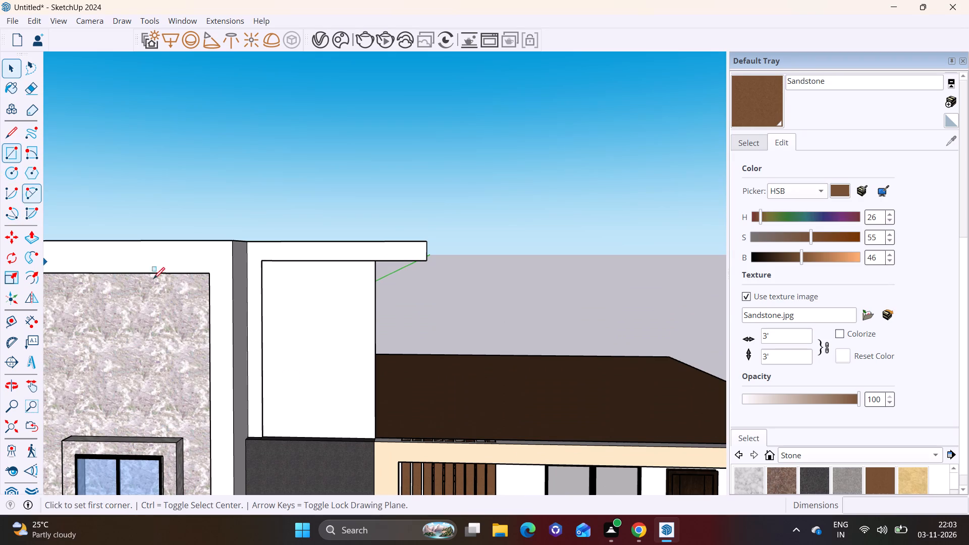
{"action": "scroll", "coordinate": [323, 435], "scroll_direction": "up", "scroll_amount": 7}
{"action": "middle_click_drag", "start_coordinate": [275, 284], "coordinate": [228, 249]}
{"action": "scroll", "coordinate": [273, 166], "scroll_direction": "up", "scroll_amount": 8}
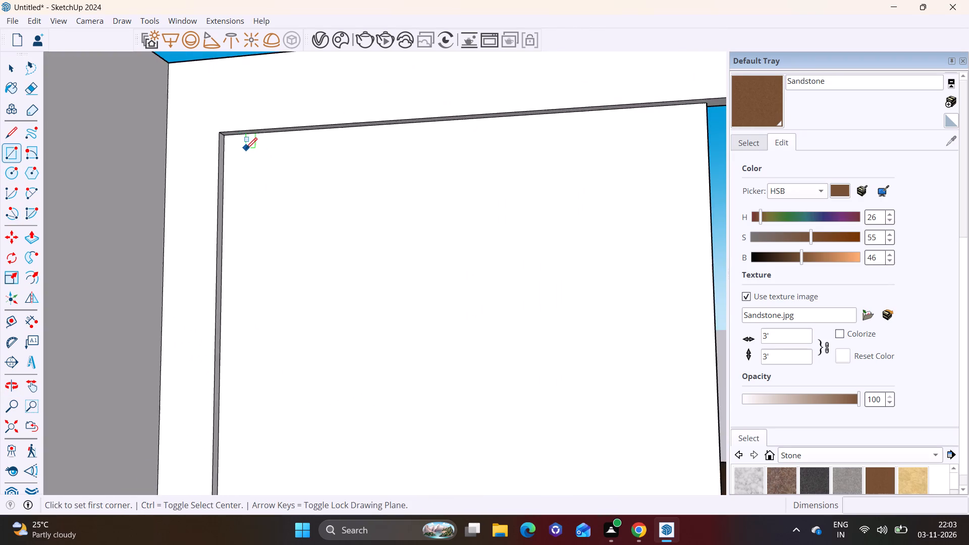
{"action": "scroll", "coordinate": [246, 149], "scroll_direction": "up", "scroll_amount": 2}
{"action": "middle_click_drag", "start_coordinate": [234, 145], "coordinate": [227, 96]}
{"action": "left_click", "coordinate": [228, 141]}
{"action": "scroll", "coordinate": [342, 175], "scroll_direction": "down", "scroll_amount": 2}
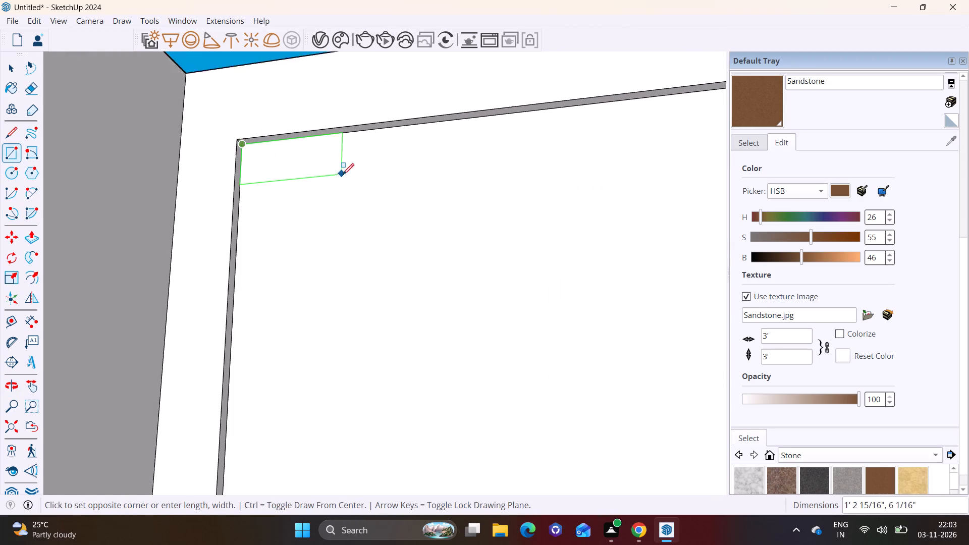
{"action": "scroll", "coordinate": [343, 175], "scroll_direction": "down", "scroll_amount": 3}
{"action": "middle_click_drag", "start_coordinate": [560, 172], "coordinate": [456, 193], "text": "shift"}
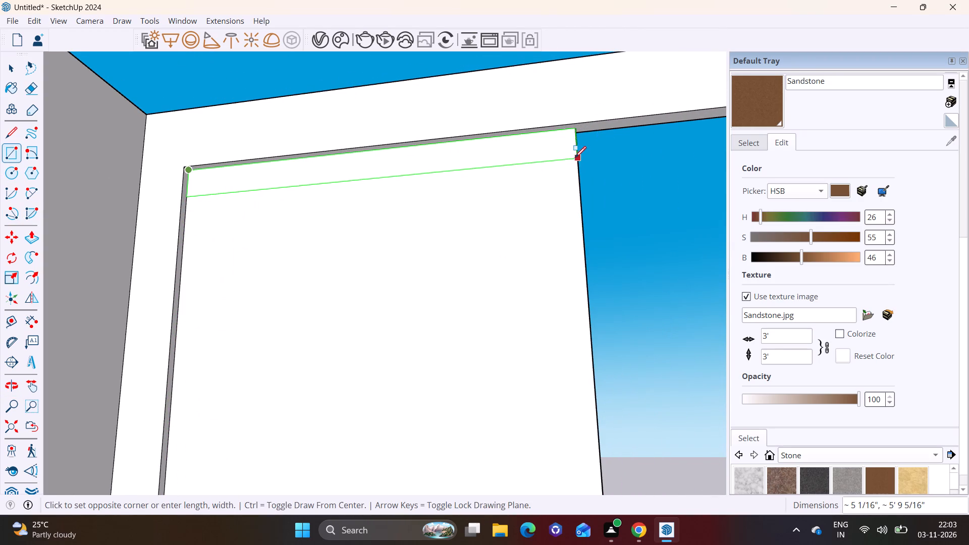
{"action": "left_click", "coordinate": [573, 150]}
{"action": "key", "text": "space"}
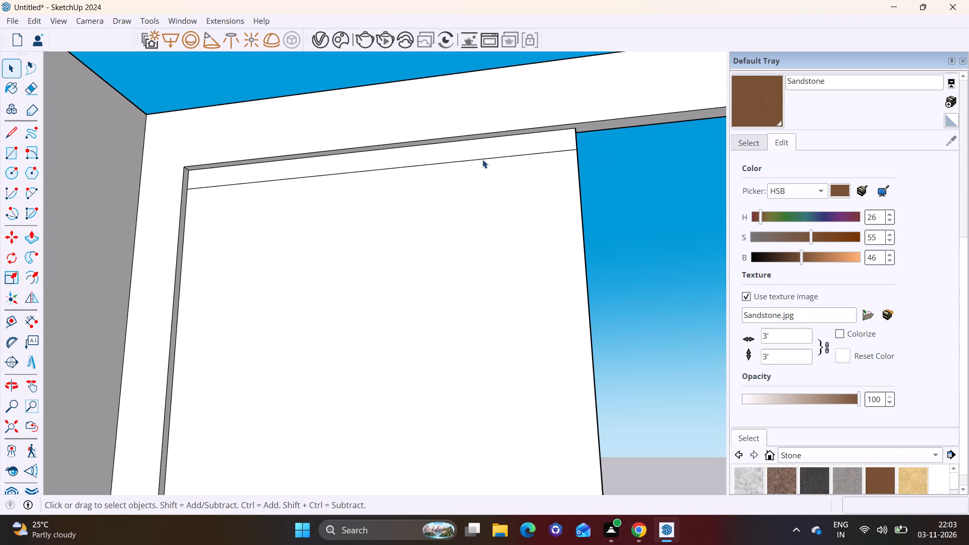
Make a group from the narrow strip face and its edges at the top of the wall panel.
{"action": "double_click", "coordinate": [466, 151]}
{"action": "right_click", "coordinate": [466, 151]}
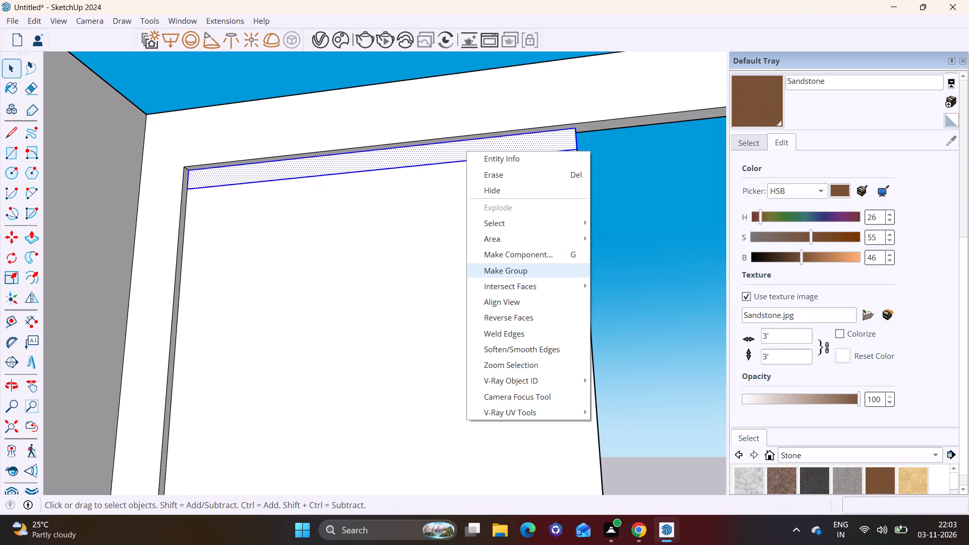
{"action": "left_click", "coordinate": [492, 268]}
Extrude the strip face inside its group outward 11/16" from the wall panel.
{"action": "triple_click", "coordinate": [412, 152]}
{"action": "middle_click_drag", "start_coordinate": [524, 154], "coordinate": [321, 261]}
{"action": "left_click", "coordinate": [29, 231]}
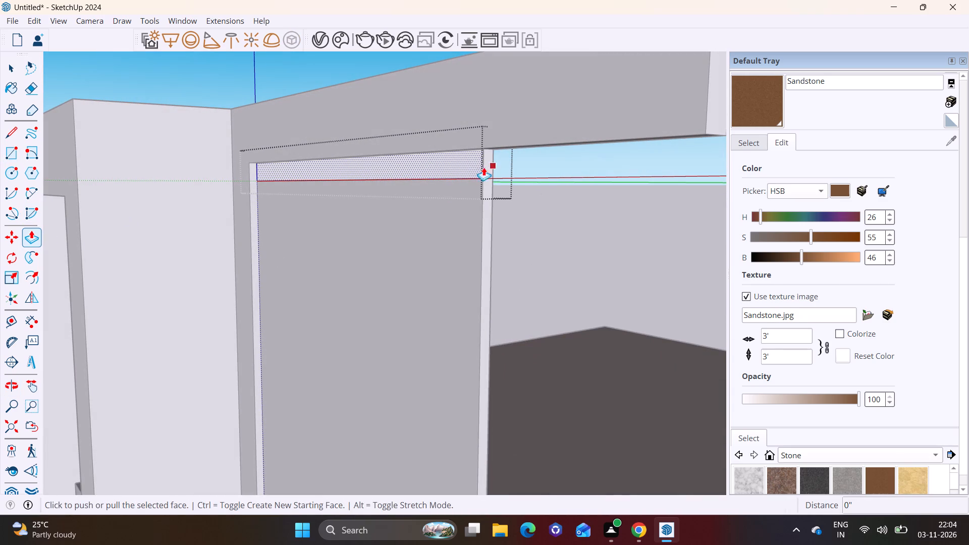
{"action": "left_click", "coordinate": [469, 167]}
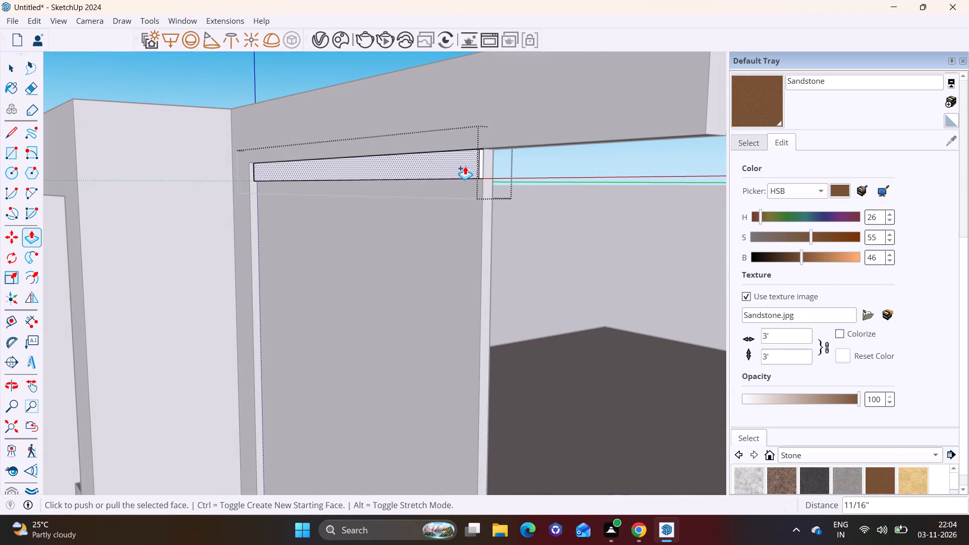
{"action": "left_click", "coordinate": [465, 166]}
{"action": "left_click", "coordinate": [508, 213]}
{"action": "key", "text": "space"}
{"action": "left_click", "coordinate": [513, 215]}
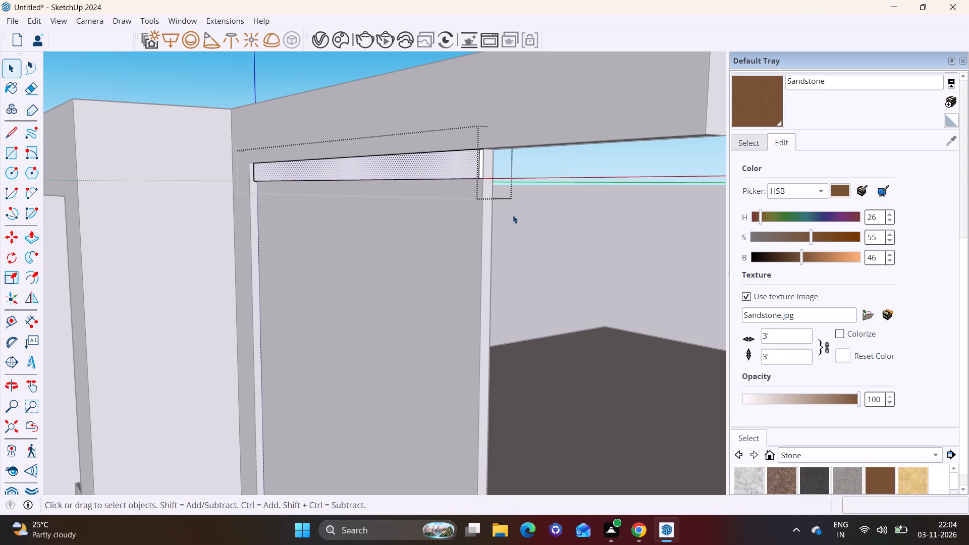
Copy the narrow strip group 4" down the recessed wall panel and array it 25 times to cover the panel.
{"action": "left_click", "coordinate": [460, 171]}
{"action": "scroll", "coordinate": [460, 170], "scroll_direction": "up", "scroll_amount": 2}
{"action": "key", "text": "m"}
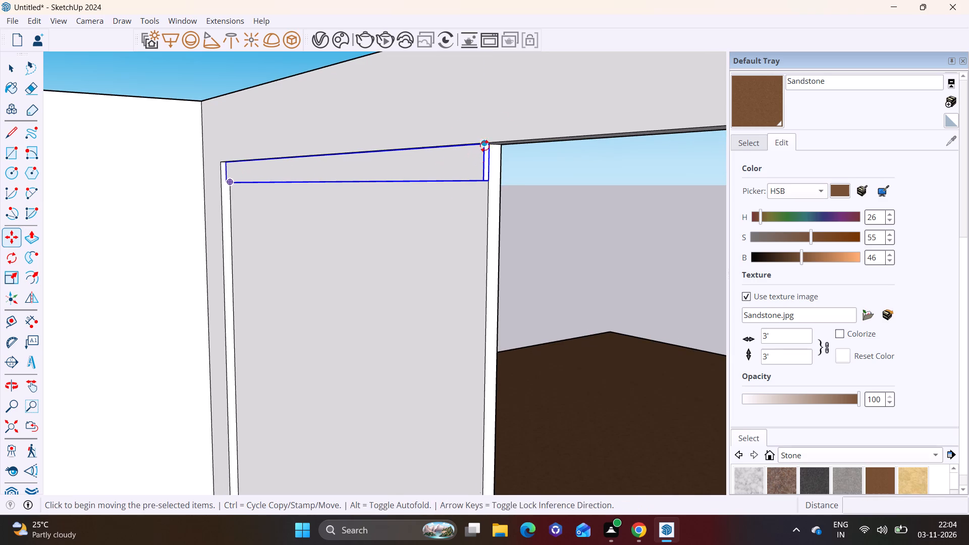
{"action": "key", "text": "space"}
{"action": "key", "text": "m"}
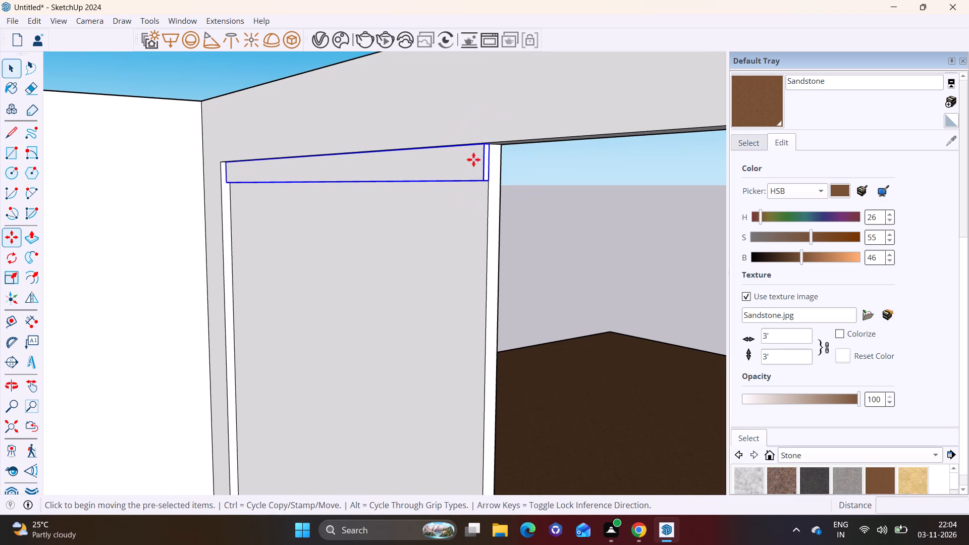
{"action": "key", "text": "space"}
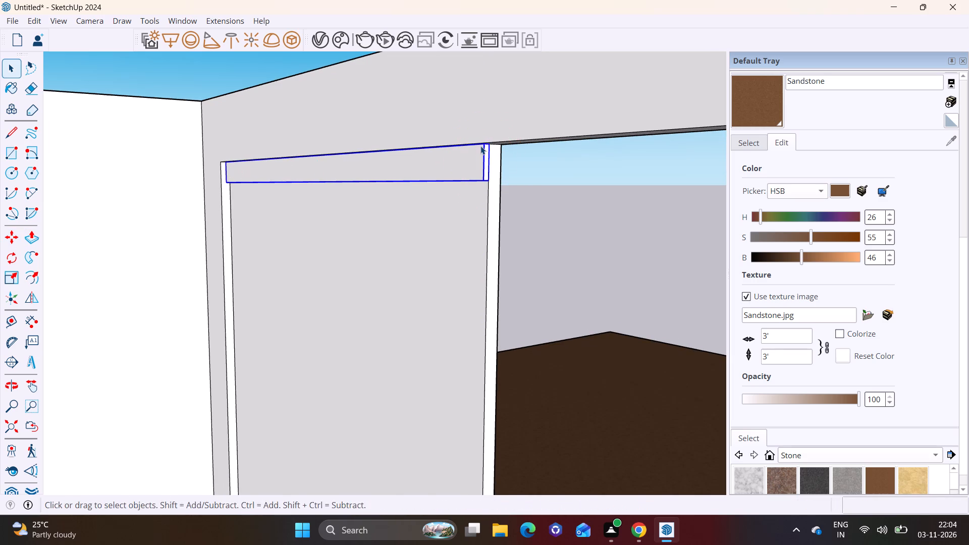
{"action": "key", "text": "m"}
{"action": "key", "text": "m"}
{"action": "key", "text": "m"}
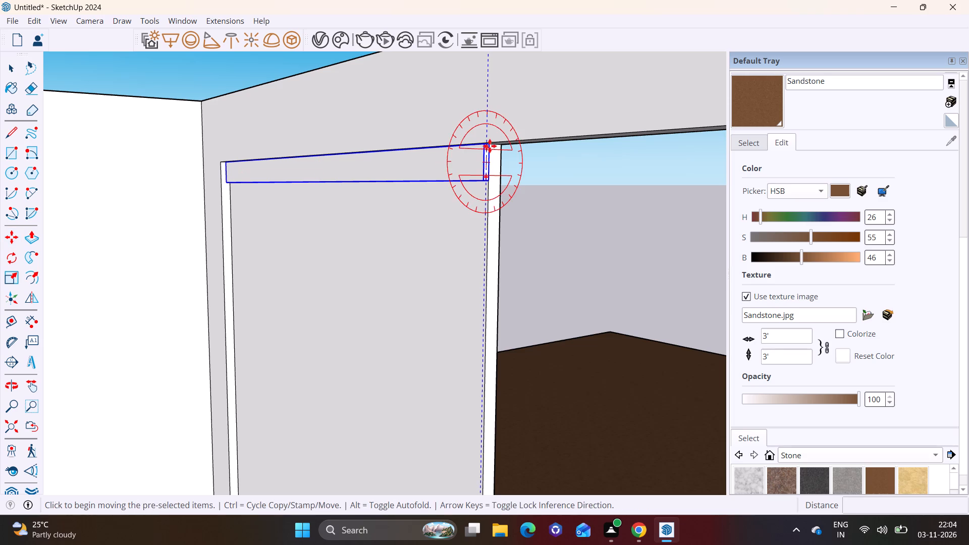
{"action": "left_click", "coordinate": [490, 146]}
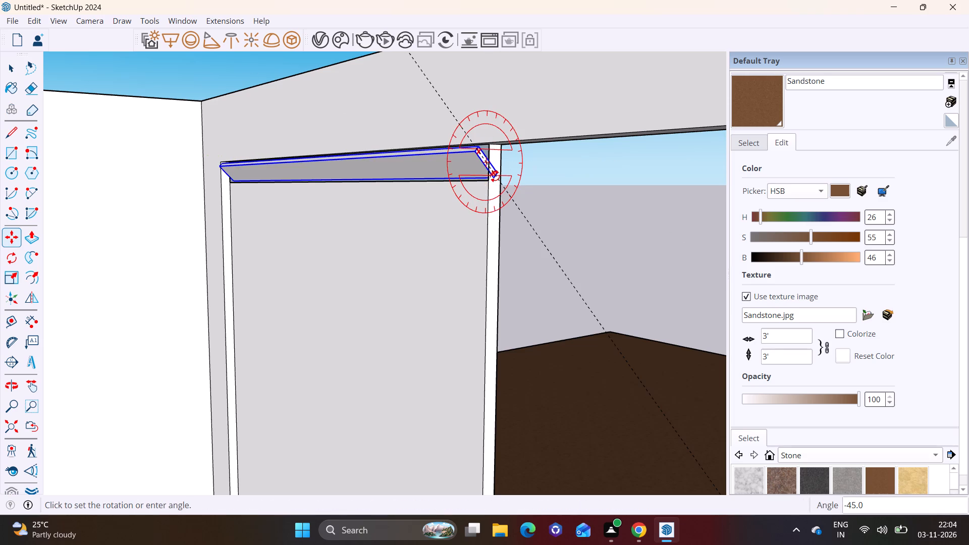
{"action": "key", "text": "space"}
{"action": "key", "text": "m"}
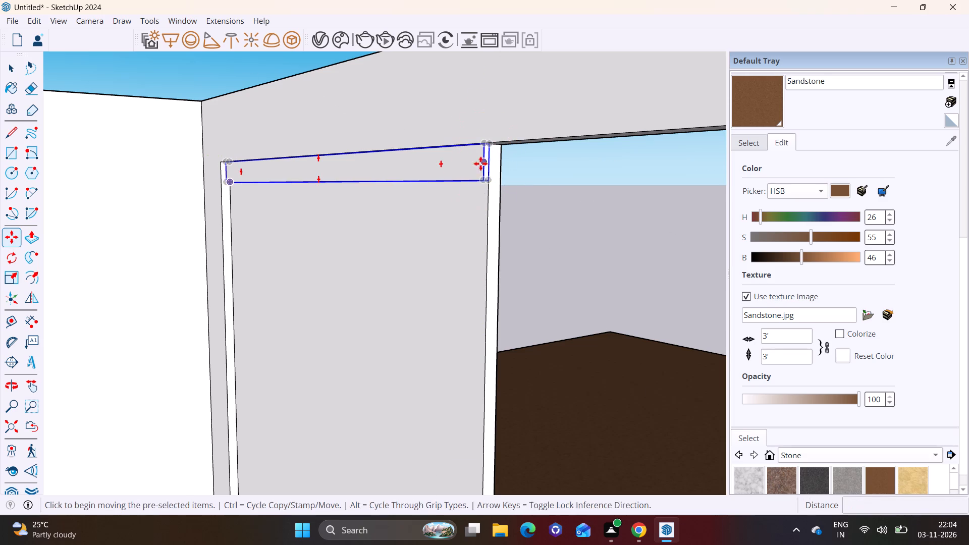
{"action": "left_click", "coordinate": [488, 181]}
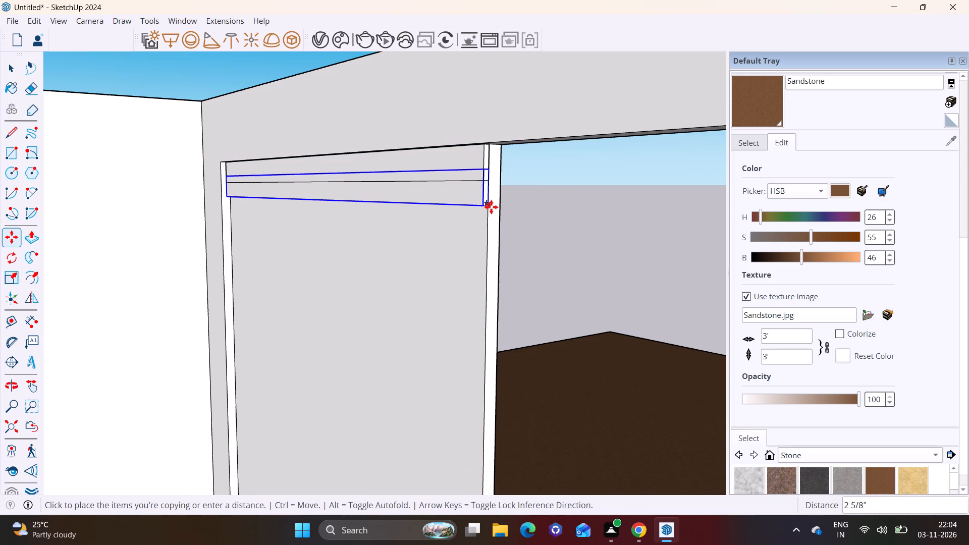
{"action": "left_click", "coordinate": [493, 220]}
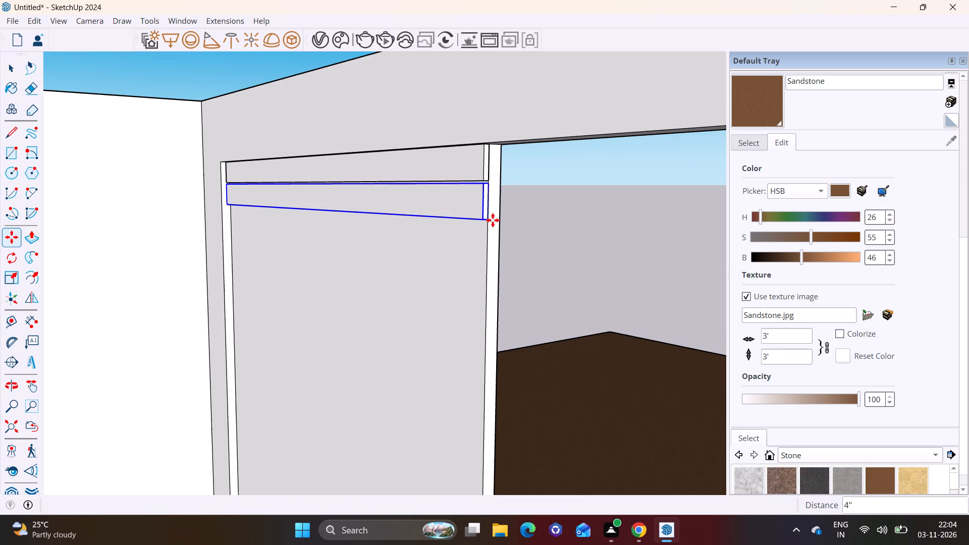
{"action": "key", "text": "asterisk"}
{"action": "type", "text": "25"}
{"action": "key", "text": "Return"}
{"action": "scroll", "coordinate": [506, 267], "scroll_direction": "down", "scroll_amount": 8}
{"action": "middle_click_drag", "start_coordinate": [529, 360], "coordinate": [445, 187], "text": "shift"}
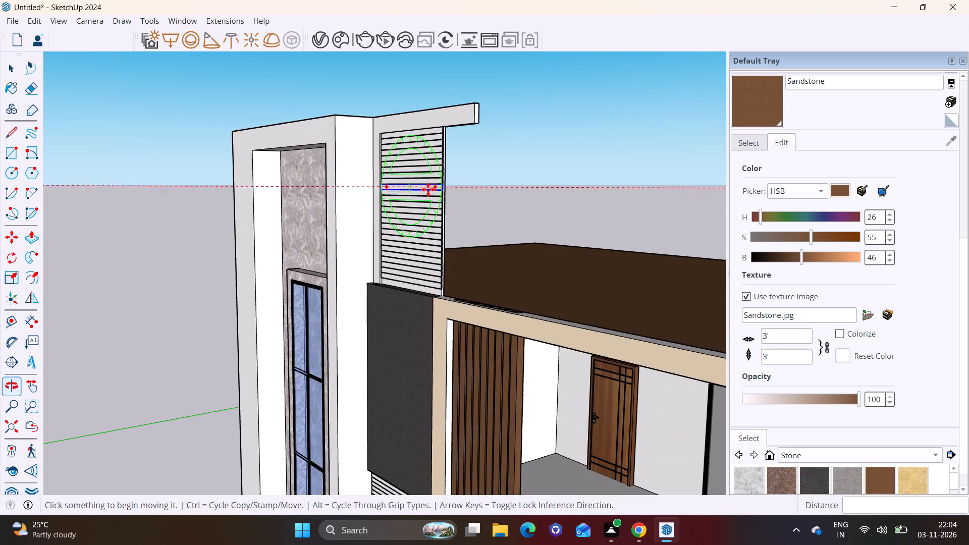
{"action": "middle_click_drag", "start_coordinate": [451, 227], "coordinate": [540, 189]}
{"action": "scroll", "coordinate": [451, 267], "scroll_direction": "down", "scroll_amount": 2}
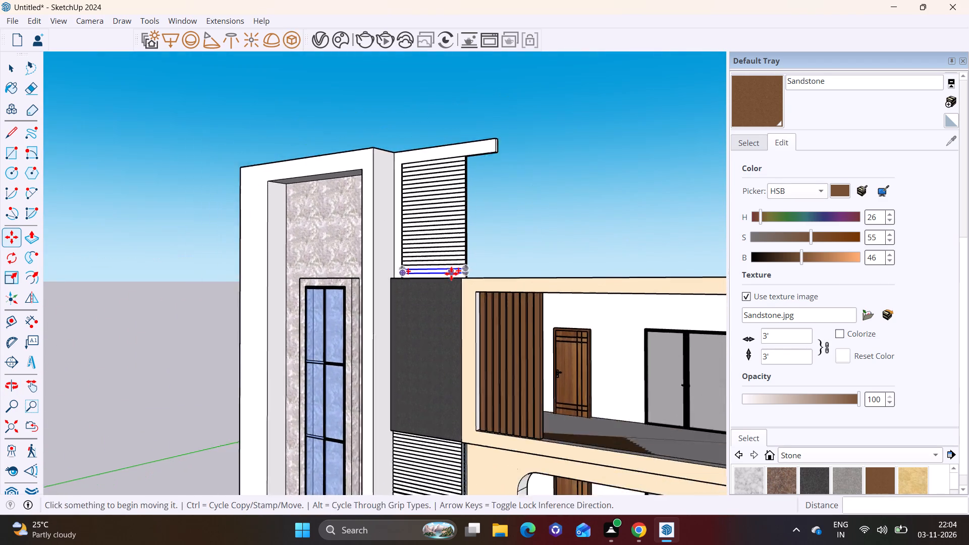
{"action": "scroll", "coordinate": [451, 274], "scroll_direction": "down", "scroll_amount": 4}
{"action": "middle_click_drag", "start_coordinate": [462, 286], "coordinate": [456, 194], "text": "shift"}
{"action": "key", "text": "space"}
{"action": "left_click", "coordinate": [508, 158]}
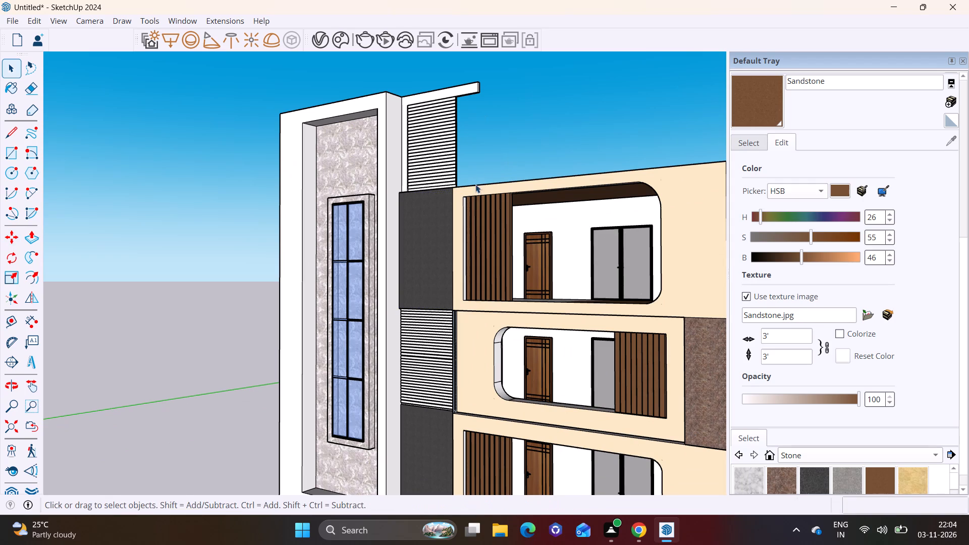
Copy the end wooden slat of the top-floor balcony screen up to the roof edge, beside the stripped wall panel.
{"action": "middle_click_drag", "start_coordinate": [452, 202], "coordinate": [623, 218]}
{"action": "scroll", "coordinate": [484, 239], "scroll_direction": "up", "scroll_amount": 1}
{"action": "middle_click_drag", "start_coordinate": [479, 238], "coordinate": [573, 235]}
{"action": "scroll", "coordinate": [447, 216], "scroll_direction": "up", "scroll_amount": 6}
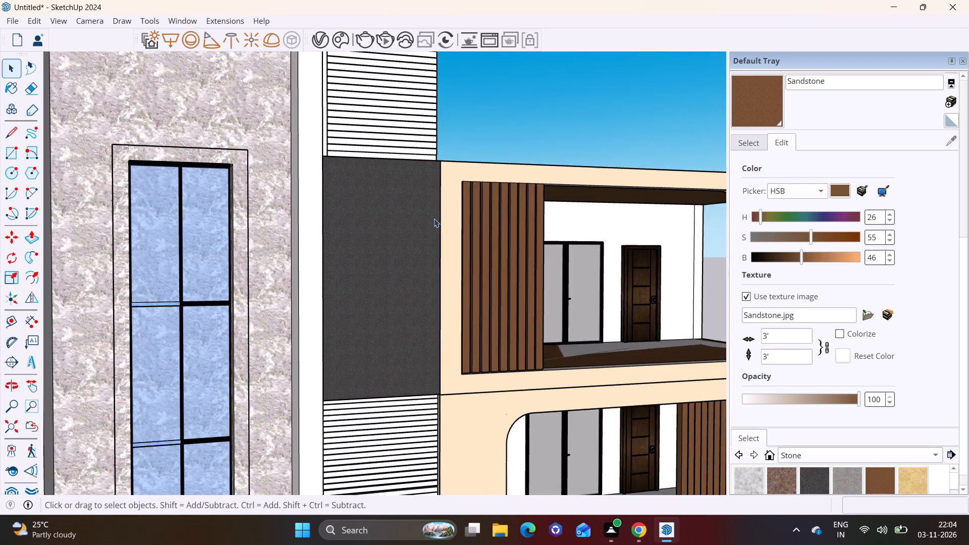
{"action": "middle_click_drag", "start_coordinate": [438, 175], "coordinate": [382, 237]}
{"action": "scroll", "coordinate": [427, 182], "scroll_direction": "up", "scroll_amount": 1}
{"action": "scroll", "coordinate": [376, 222], "scroll_direction": "down", "scroll_amount": 6}
{"action": "middle_click_drag", "start_coordinate": [414, 191], "coordinate": [374, 281], "text": "shift"}
{"action": "scroll", "coordinate": [384, 287], "scroll_direction": "up", "scroll_amount": 2}
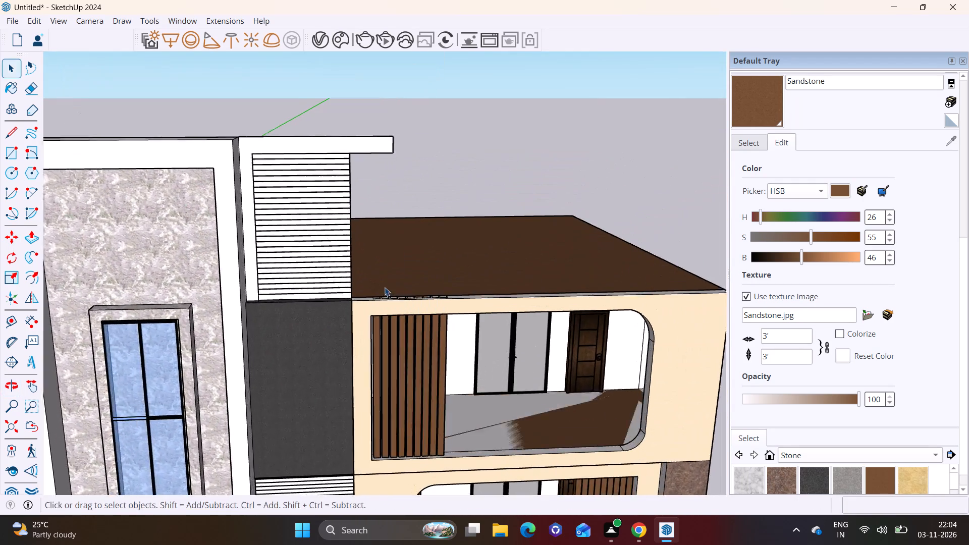
{"action": "scroll", "coordinate": [385, 287], "scroll_direction": "up", "scroll_amount": 5}
{"action": "middle_click_drag", "start_coordinate": [384, 293], "coordinate": [376, 381]}
{"action": "scroll", "coordinate": [353, 304], "scroll_direction": "up", "scroll_amount": 5}
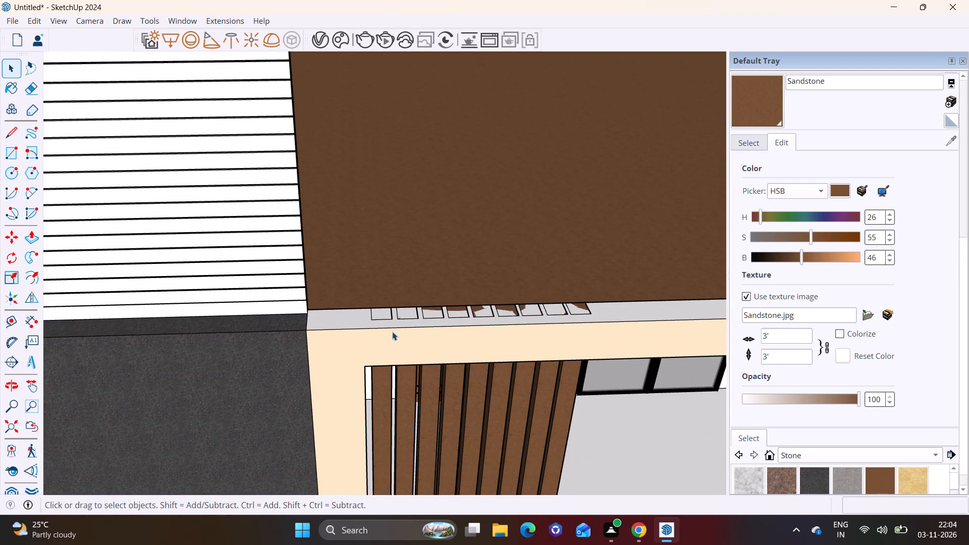
{"action": "scroll", "coordinate": [372, 375], "scroll_direction": "down", "scroll_amount": 3}
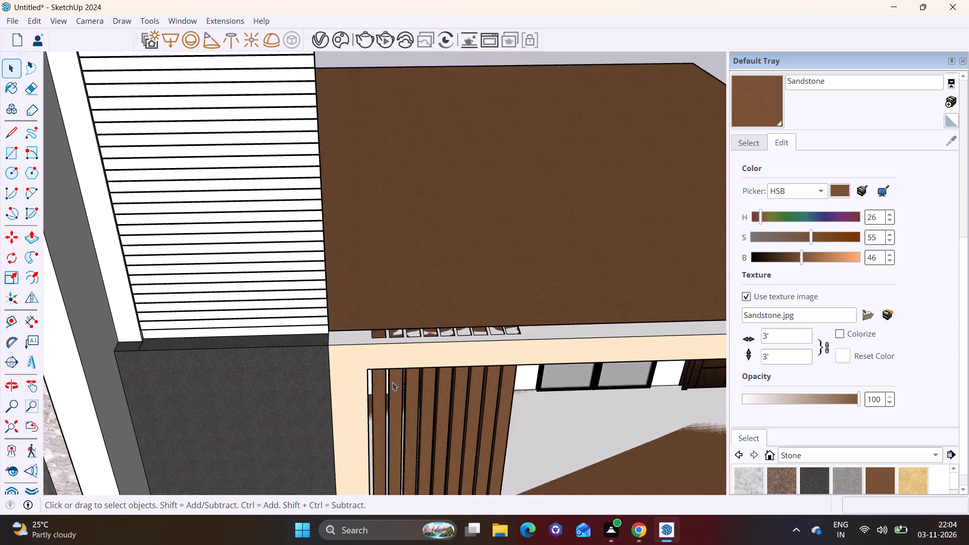
{"action": "scroll", "coordinate": [392, 382], "scroll_direction": "down", "scroll_amount": 5}
{"action": "middle_click_drag", "start_coordinate": [465, 416], "coordinate": [461, 270], "text": "shift"}
{"action": "scroll", "coordinate": [459, 414], "scroll_direction": "up", "scroll_amount": 1, "text": "shift"}
{"action": "left_click", "coordinate": [460, 356]}
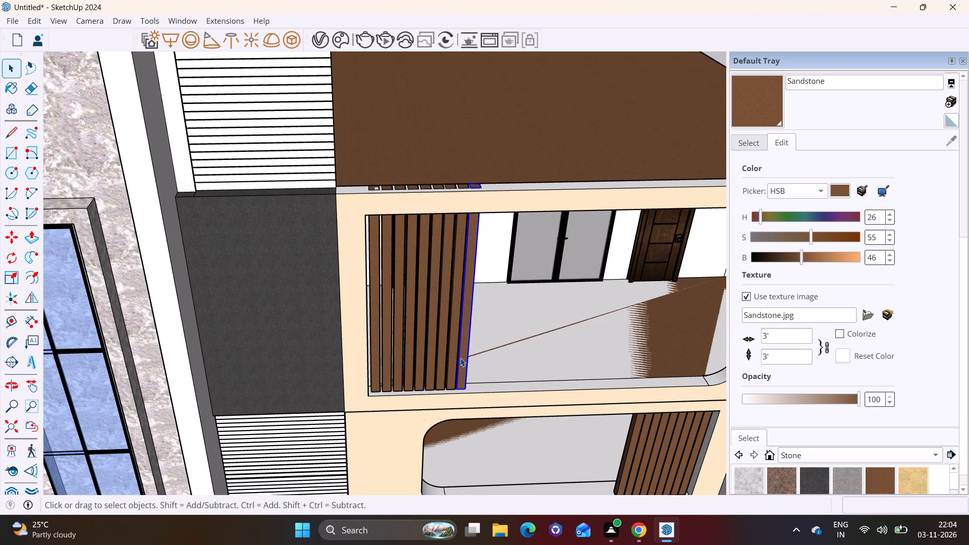
{"action": "key", "text": "m"}
{"action": "left_click", "coordinate": [465, 388]}
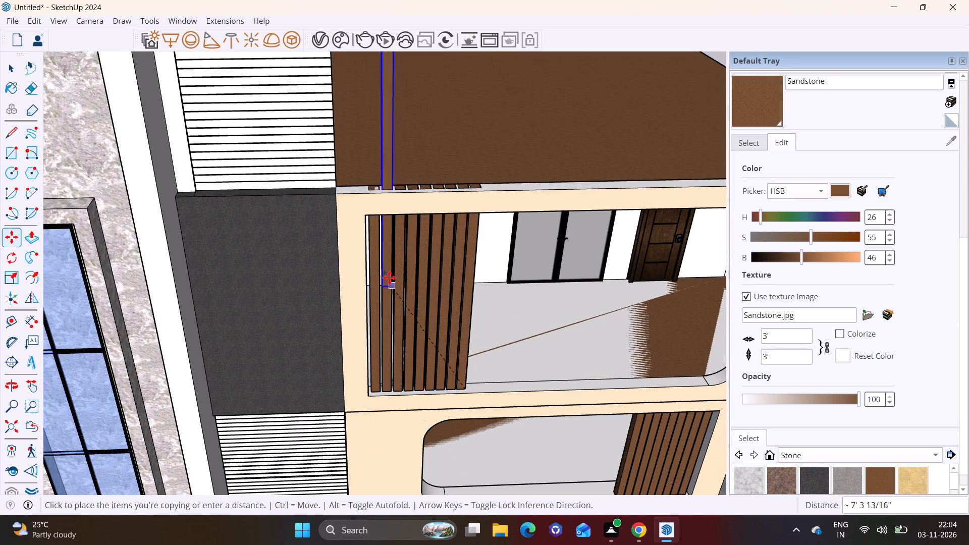
{"action": "middle_click_drag", "start_coordinate": [360, 181], "coordinate": [331, 303], "text": "shift"}
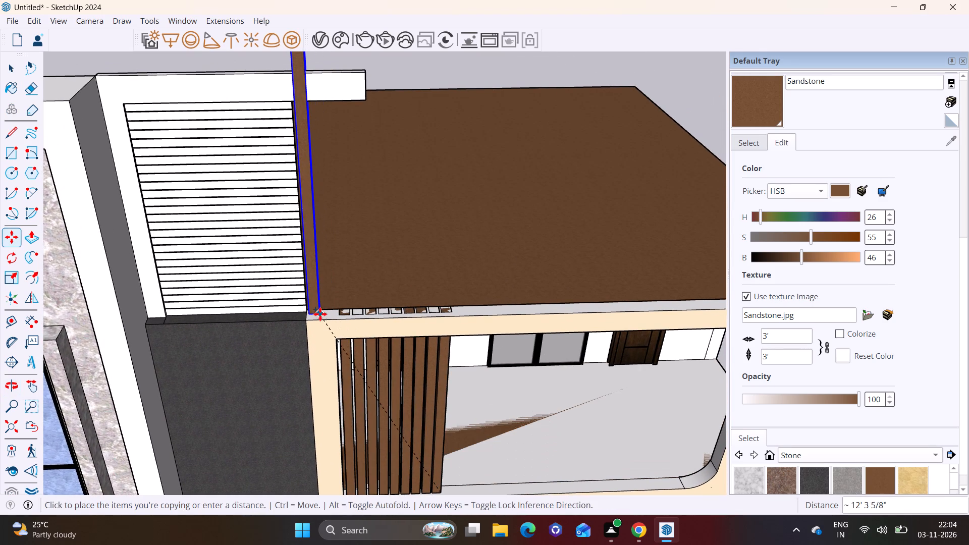
{"action": "left_click", "coordinate": [320, 314]}
Shorten the copied slat inside its group with Push/Pull so its top meets the underside of the roof-level beam.
{"action": "scroll", "coordinate": [337, 290], "scroll_direction": "down", "scroll_amount": 3}
{"action": "middle_click_drag", "start_coordinate": [347, 269], "coordinate": [253, 295]}
{"action": "scroll", "coordinate": [243, 146], "scroll_direction": "up", "scroll_amount": 2}
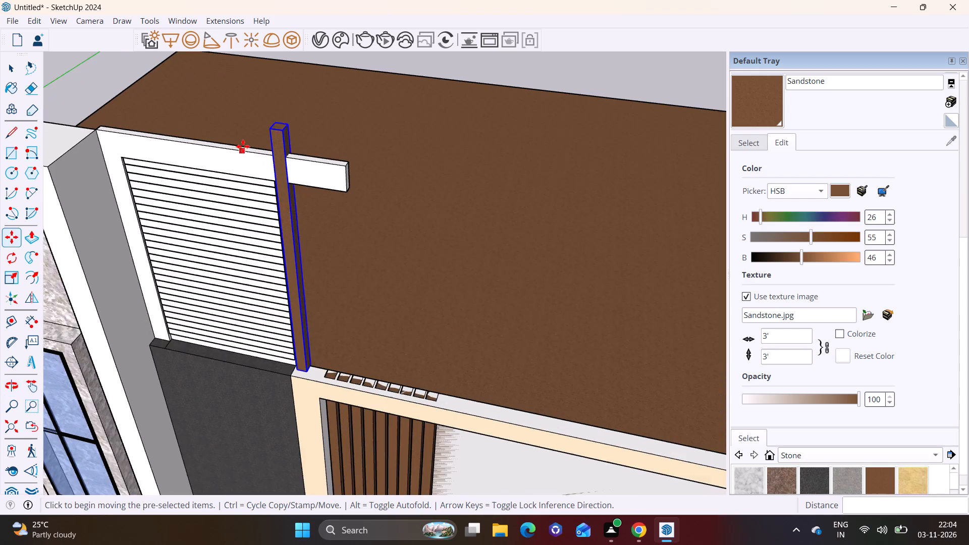
{"action": "scroll", "coordinate": [243, 146], "scroll_direction": "up", "scroll_amount": 9}
{"action": "key", "text": "space"}
{"action": "scroll", "coordinate": [334, 142], "scroll_direction": "down", "scroll_amount": 4}
{"action": "left_click", "coordinate": [370, 118]}
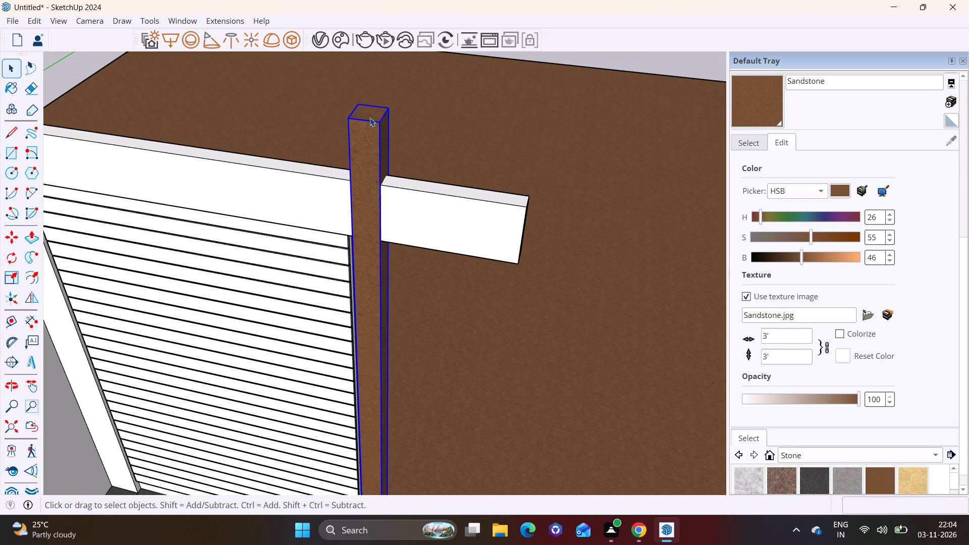
{"action": "triple_click", "coordinate": [370, 118]}
{"action": "left_click", "coordinate": [378, 115]}
{"action": "left_click", "coordinate": [370, 116]}
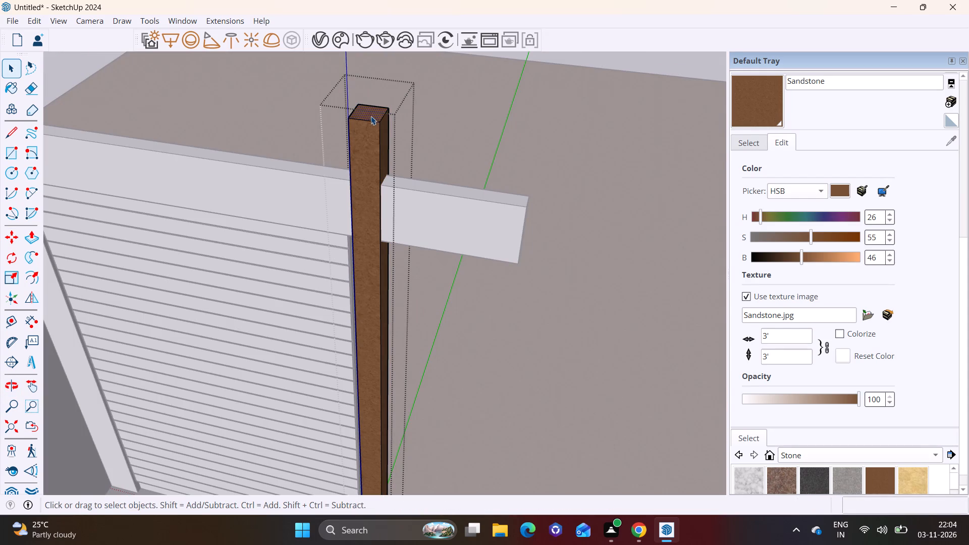
{"action": "left_click", "coordinate": [37, 241]}
{"action": "left_click", "coordinate": [380, 116]}
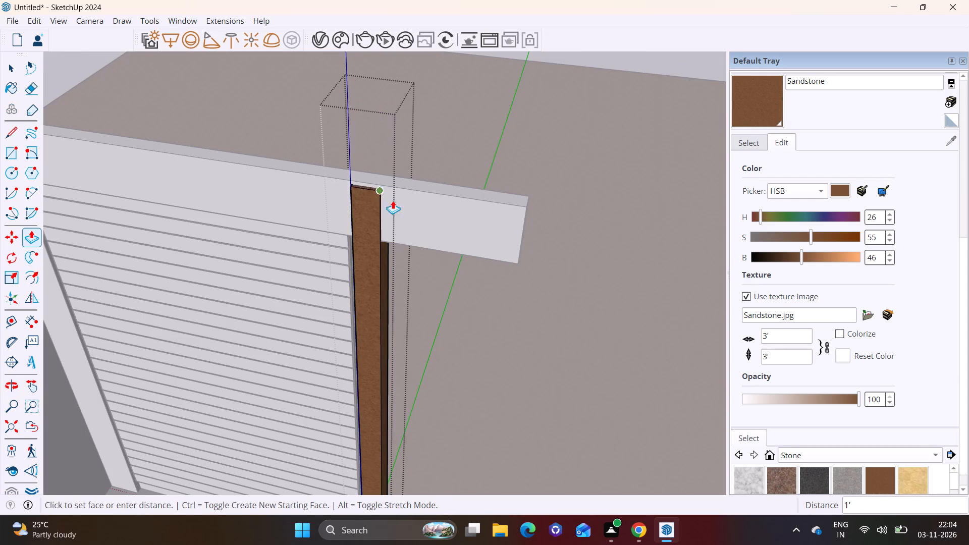
{"action": "left_click", "coordinate": [402, 244]}
{"action": "scroll", "coordinate": [389, 271], "scroll_direction": "down", "scroll_amount": 7}
{"action": "middle_click_drag", "start_coordinate": [417, 296], "coordinate": [473, 269]}
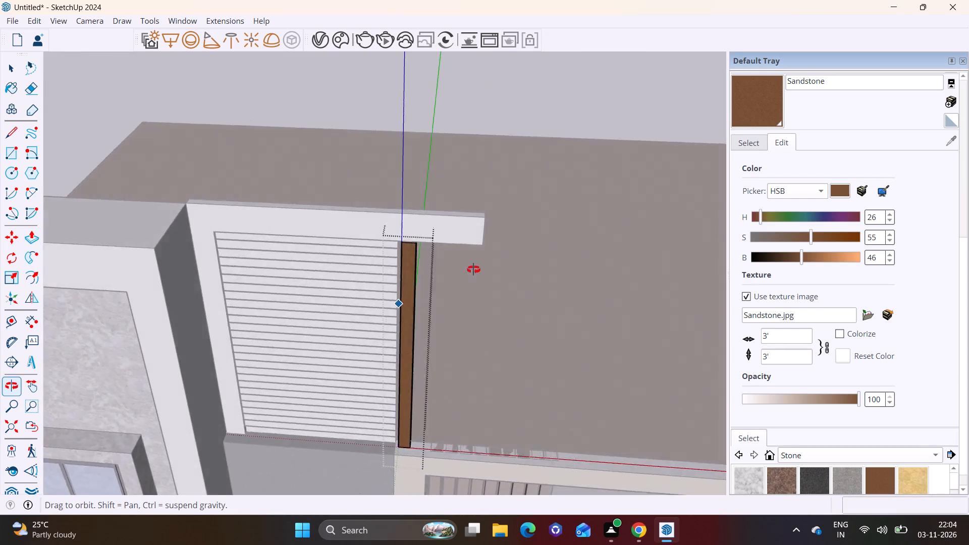
{"action": "middle_click_drag", "start_coordinate": [473, 269], "coordinate": [524, 175]}
{"action": "key", "text": "space"}
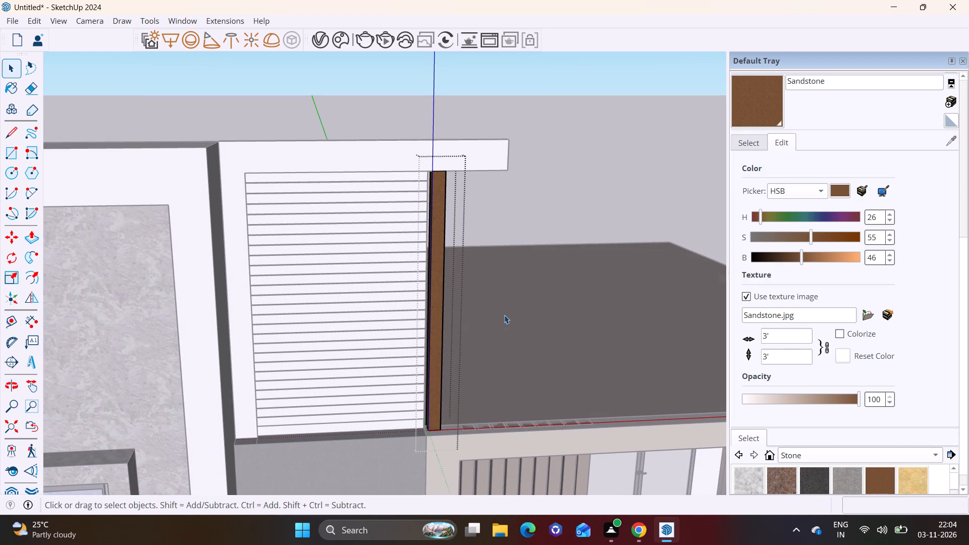
{"action": "left_click", "coordinate": [505, 315]}
Paint the brown roof slab's top face with the Carrera Marble stone material.
{"action": "middle_click_drag", "start_coordinate": [484, 320], "coordinate": [440, 266]}
{"action": "left_click", "coordinate": [508, 345]}
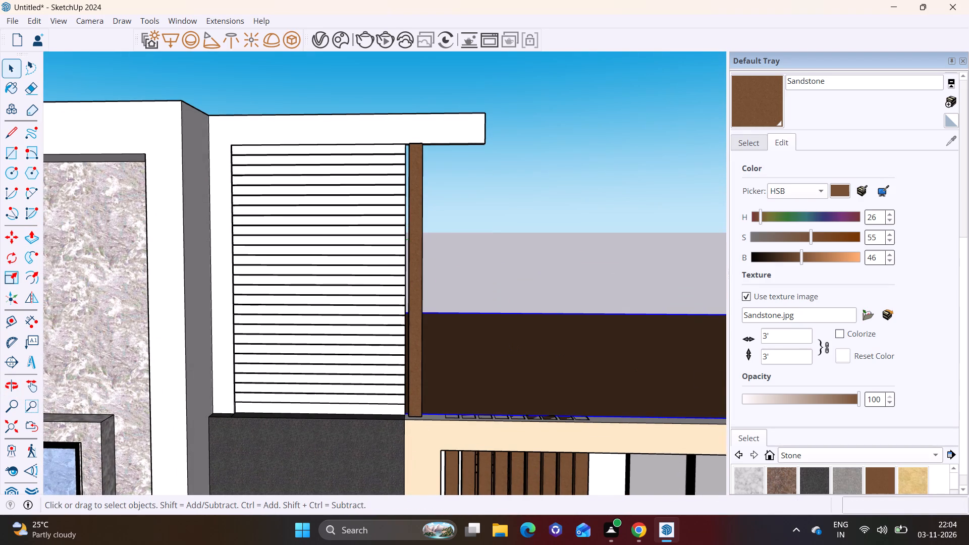
{"action": "left_click", "coordinate": [842, 463]}
{"action": "left_click", "coordinate": [738, 474]}
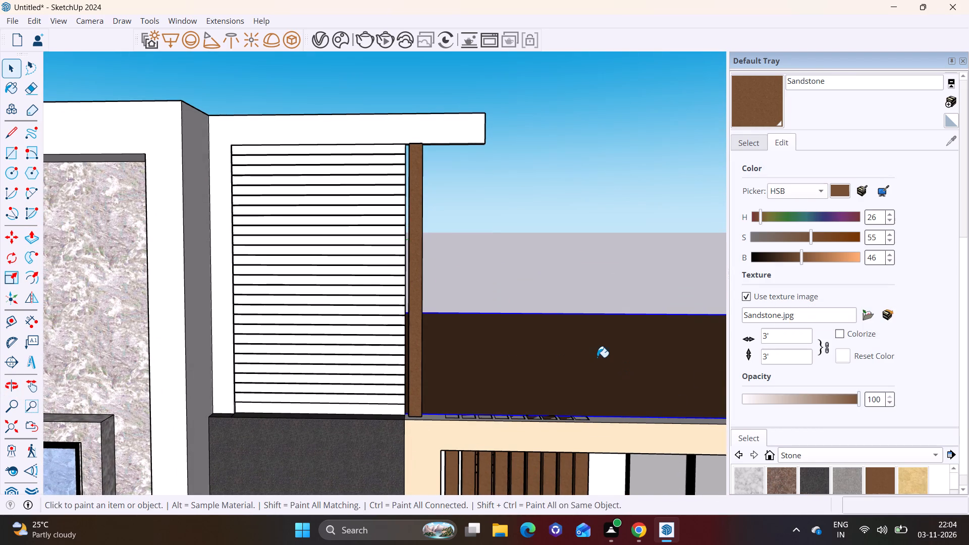
{"action": "left_click", "coordinate": [589, 350]}
{"action": "key", "text": "space"}
Copy the shortened slat three times in a row along the front roof edge, spaced about 5 5/8" apart.
{"action": "scroll", "coordinate": [496, 265], "scroll_direction": "down", "scroll_amount": 2}
{"action": "middle_click_drag", "start_coordinate": [445, 310], "coordinate": [321, 223]}
{"action": "scroll", "coordinate": [315, 247], "scroll_direction": "up", "scroll_amount": 10}
{"action": "left_click", "coordinate": [317, 308]}
{"action": "key", "text": "m"}
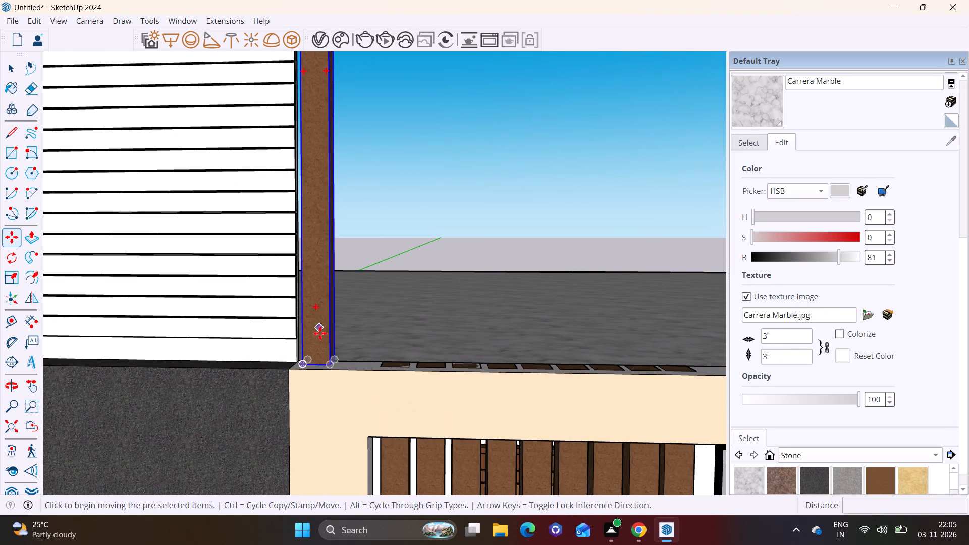
{"action": "left_click", "coordinate": [329, 362]}
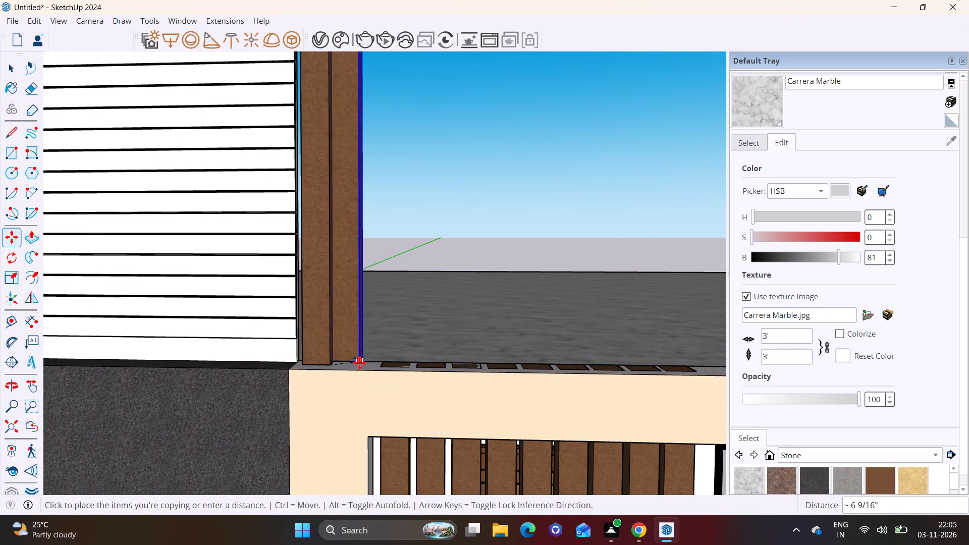
{"action": "scroll", "coordinate": [362, 367], "scroll_direction": "up", "scroll_amount": 4}
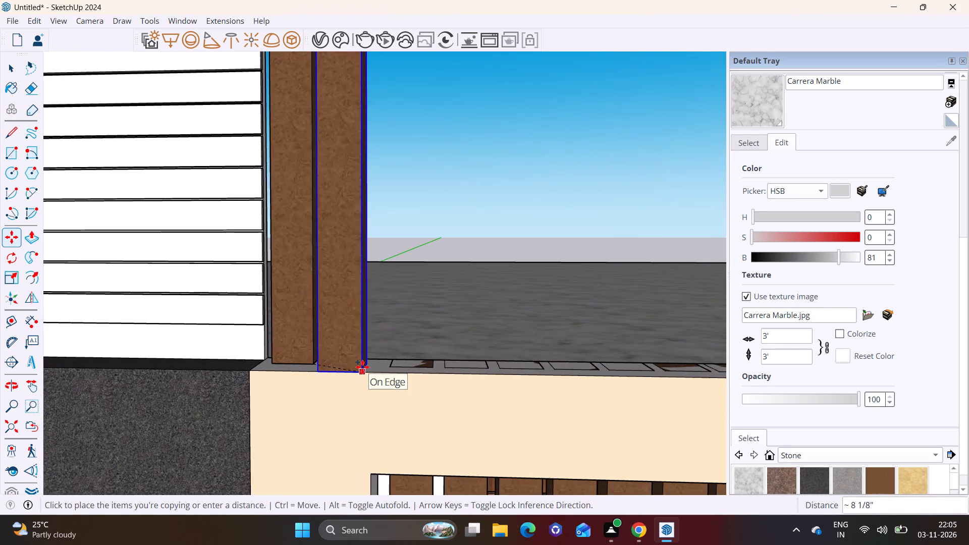
{"action": "scroll", "coordinate": [362, 367], "scroll_direction": "up", "scroll_amount": 3}
{"action": "double_click", "coordinate": [361, 362]}
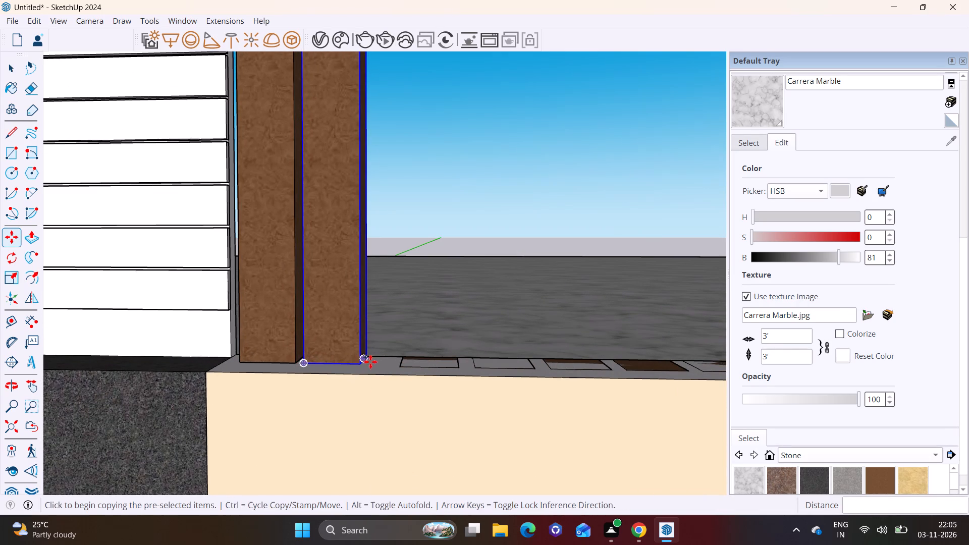
{"action": "left_click", "coordinate": [364, 363]}
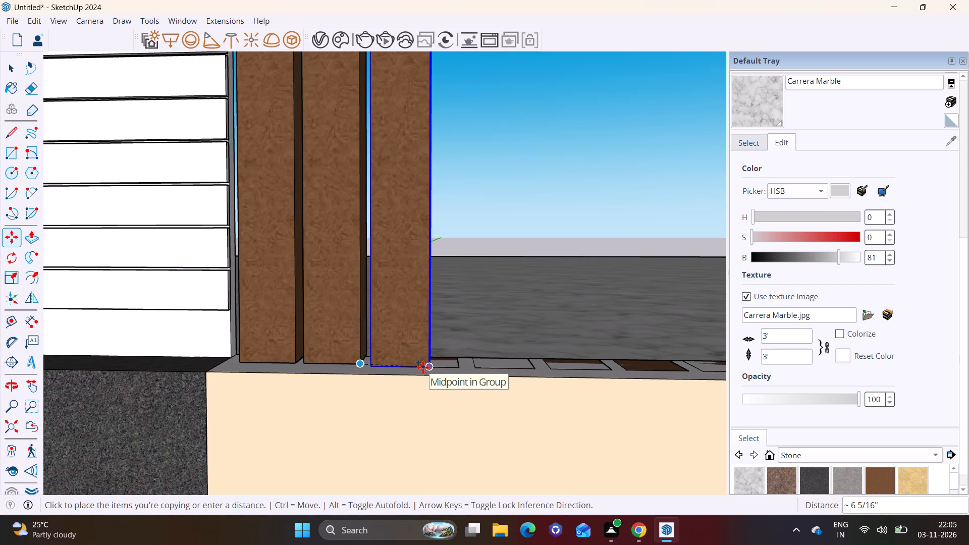
{"action": "scroll", "coordinate": [419, 365], "scroll_direction": "up", "scroll_amount": 6}
{"action": "left_click", "coordinate": [426, 362]}
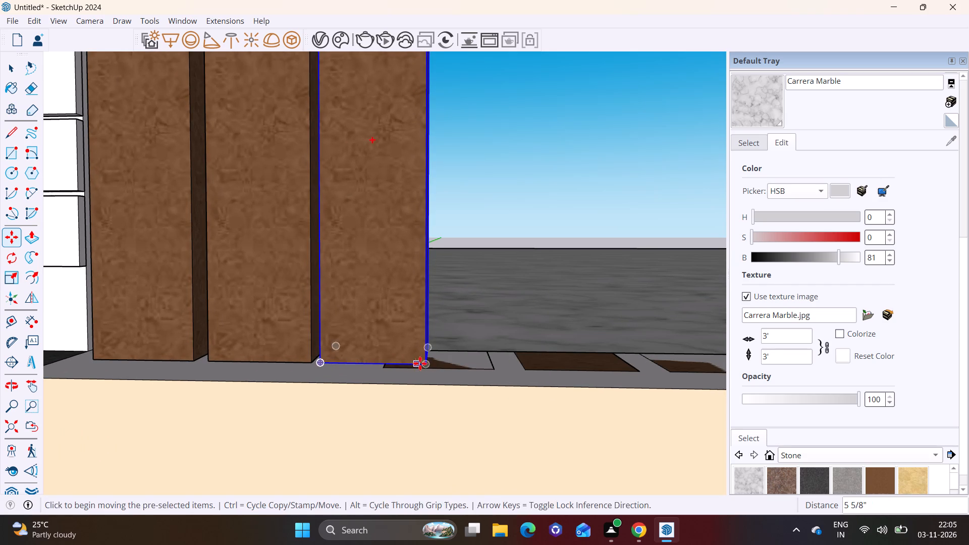
{"action": "left_click", "coordinate": [427, 364]}
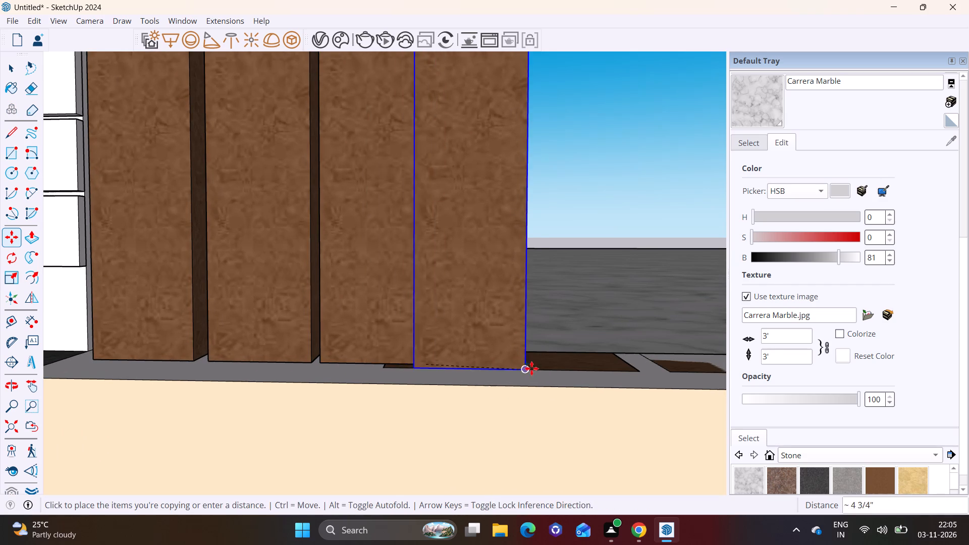
{"action": "left_click", "coordinate": [541, 364]}
{"action": "scroll", "coordinate": [521, 364], "scroll_direction": "down", "scroll_amount": 4}
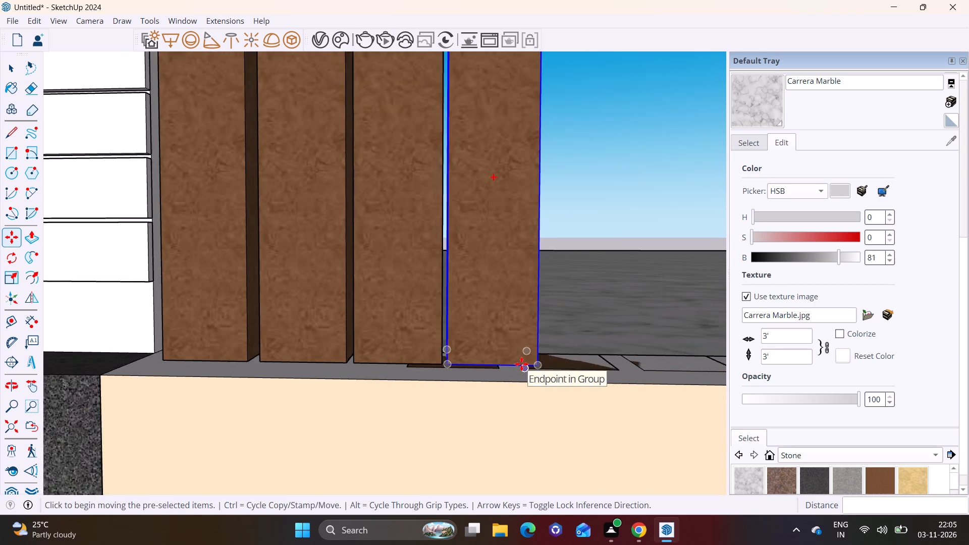
Copy the end slat three more times along the front roof edge, spaced about 5 11/16" apart.
{"action": "scroll", "coordinate": [521, 364], "scroll_direction": "down", "scroll_amount": 4}
{"action": "middle_click_drag", "start_coordinate": [522, 366], "coordinate": [362, 372], "text": "shift"}
{"action": "scroll", "coordinate": [368, 371], "scroll_direction": "up", "scroll_amount": 4}
{"action": "left_click", "coordinate": [379, 370]}
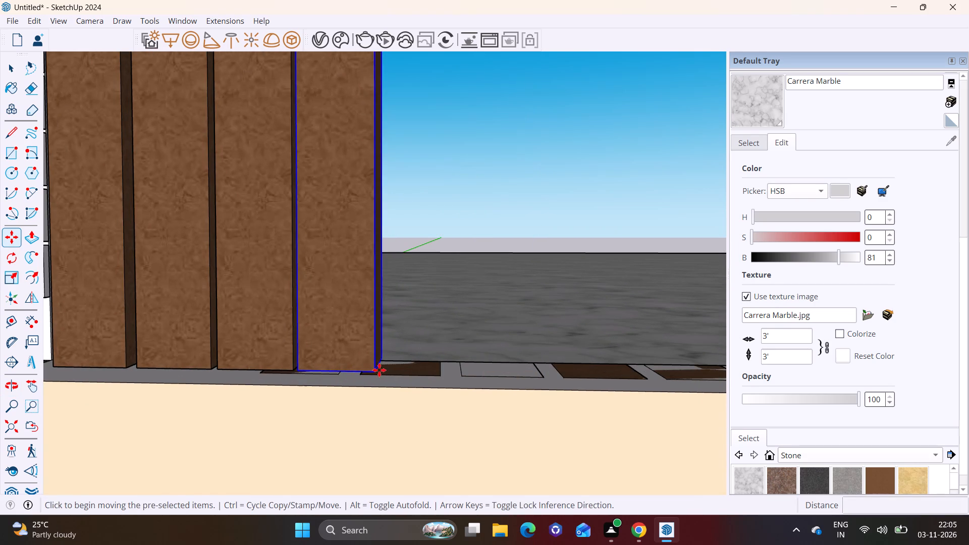
{"action": "left_click", "coordinate": [461, 372]}
{"action": "left_click", "coordinate": [461, 371]}
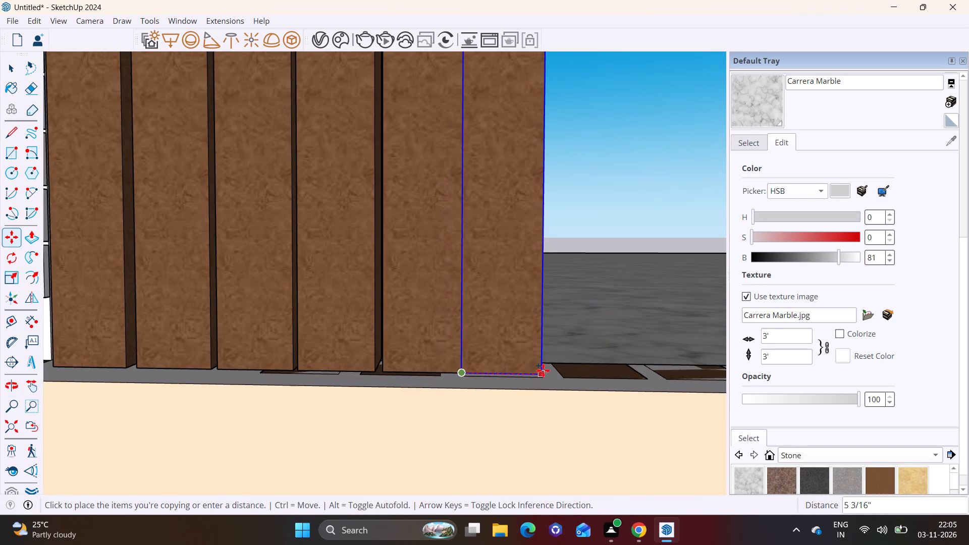
{"action": "left_click", "coordinate": [550, 369]}
{"action": "left_click", "coordinate": [549, 376]}
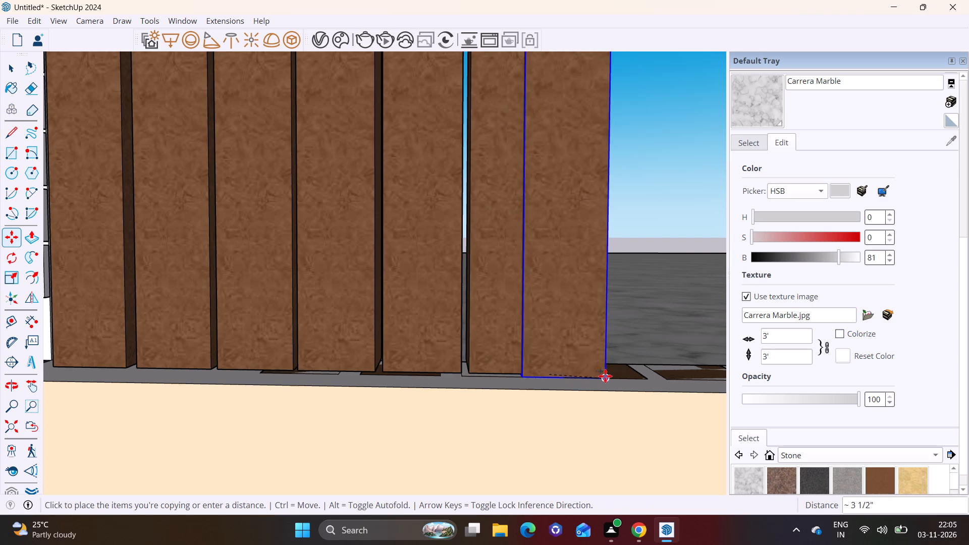
{"action": "left_click", "coordinate": [637, 375]}
{"action": "key", "text": "space"}
Extend the end face of the white roof-level beam with Push/Pull by 5 15/16" and about 4 1/16", over the end slat.
{"action": "scroll", "coordinate": [655, 358], "scroll_direction": "down", "scroll_amount": 2}
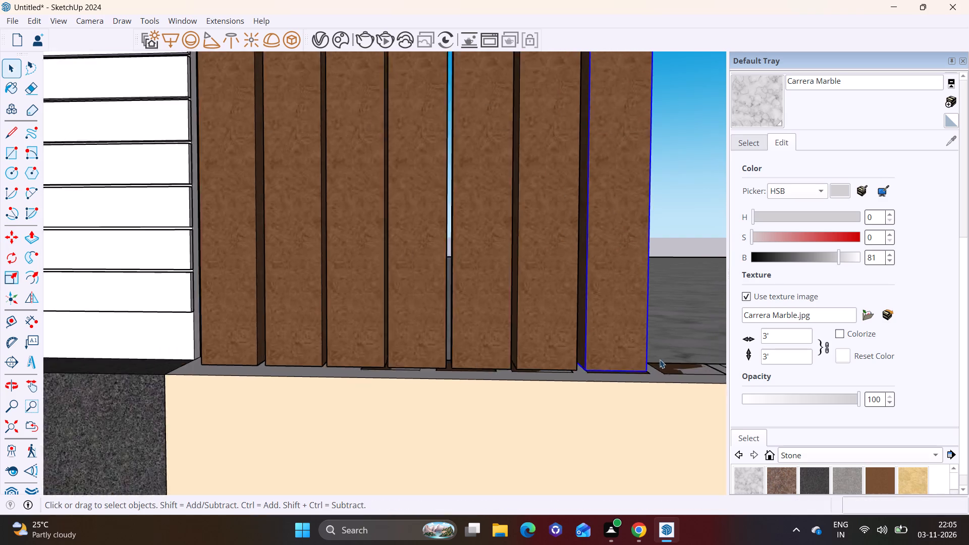
{"action": "scroll", "coordinate": [660, 359], "scroll_direction": "down", "scroll_amount": 20}
{"action": "scroll", "coordinate": [660, 359], "scroll_direction": "down", "scroll_amount": 3}
{"action": "scroll", "coordinate": [561, 315], "scroll_direction": "down", "scroll_amount": 3}
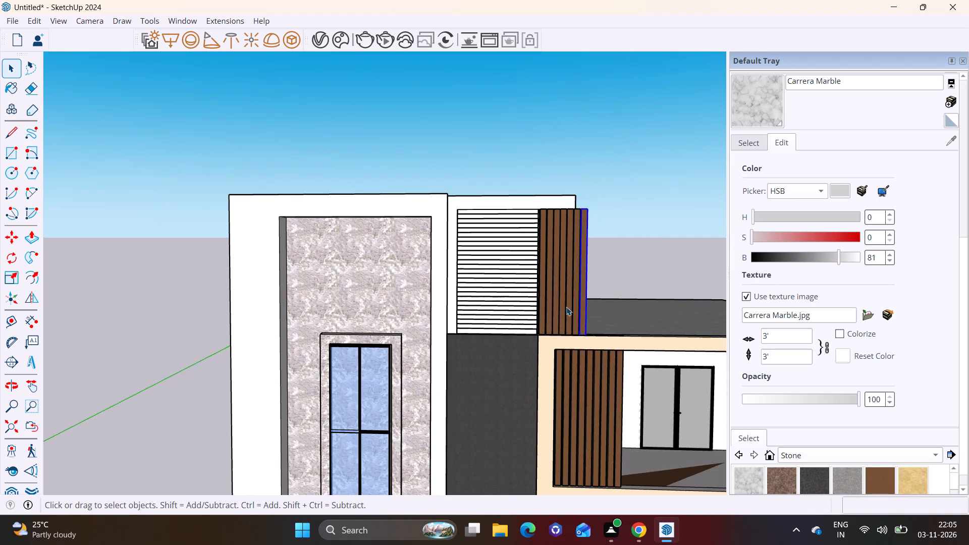
{"action": "middle_click_drag", "start_coordinate": [595, 274], "coordinate": [400, 286], "text": "shift"}
{"action": "scroll", "coordinate": [425, 326], "scroll_direction": "up", "scroll_amount": 1}
{"action": "middle_click_drag", "start_coordinate": [422, 326], "coordinate": [420, 325]}
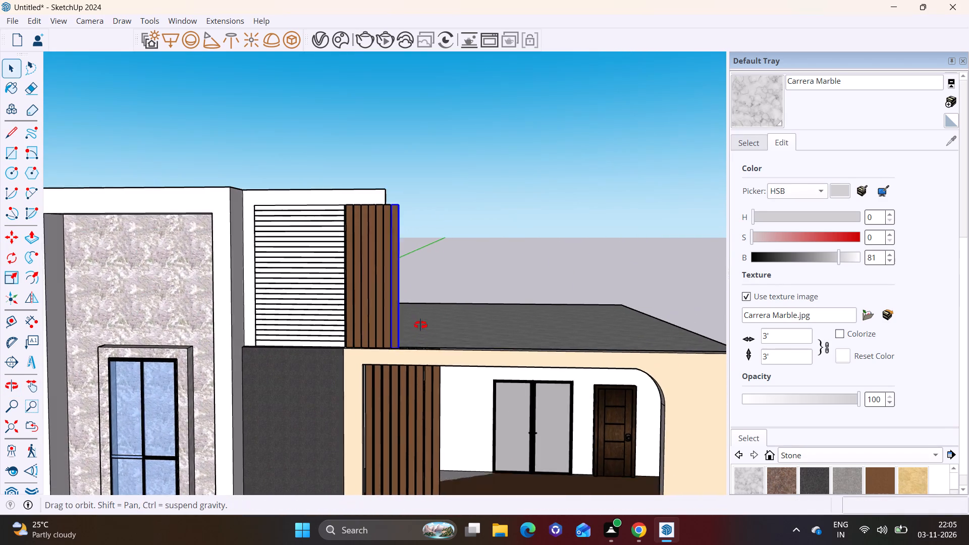
{"action": "middle_click_drag", "start_coordinate": [420, 325], "coordinate": [383, 334]}
{"action": "scroll", "coordinate": [352, 330], "scroll_direction": "up", "scroll_amount": 5}
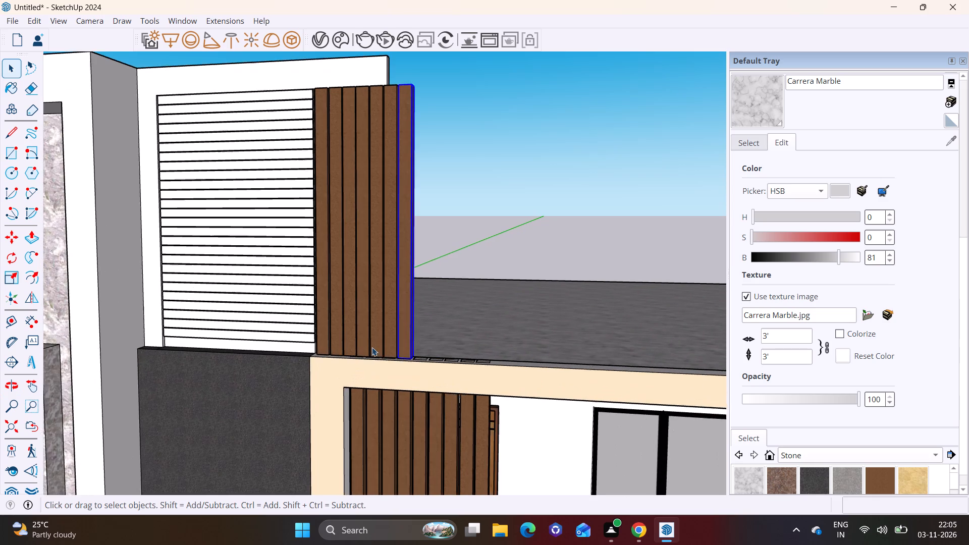
{"action": "scroll", "coordinate": [372, 347], "scroll_direction": "up", "scroll_amount": 1}
{"action": "scroll", "coordinate": [393, 340], "scroll_direction": "down", "scroll_amount": 3}
{"action": "middle_click_drag", "start_coordinate": [370, 138], "coordinate": [309, 172]}
{"action": "scroll", "coordinate": [333, 172], "scroll_direction": "up", "scroll_amount": 4}
{"action": "middle_click_drag", "start_coordinate": [408, 159], "coordinate": [352, 184]}
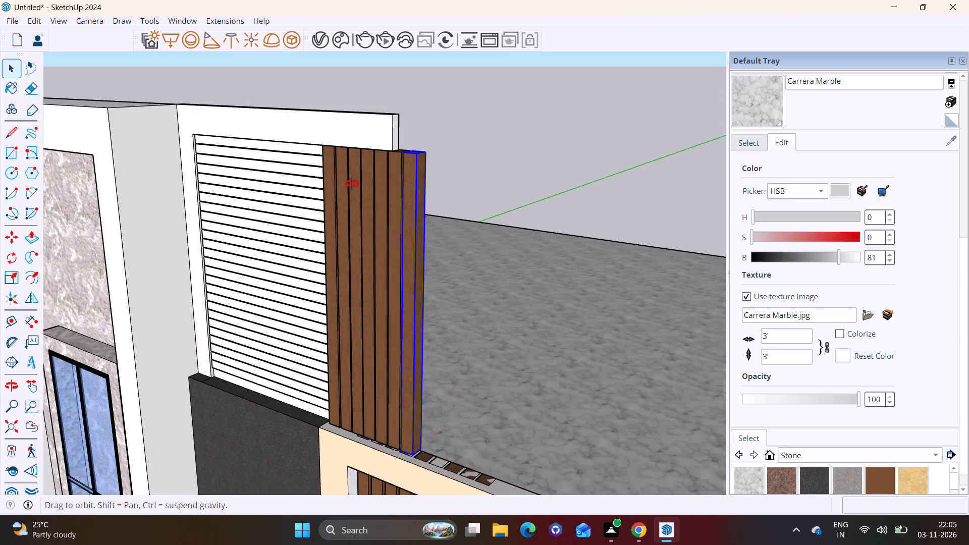
{"action": "middle_click_drag", "start_coordinate": [352, 184], "coordinate": [343, 182]}
{"action": "scroll", "coordinate": [356, 137], "scroll_direction": "up", "scroll_amount": 4}
{"action": "left_click", "coordinate": [415, 132]}
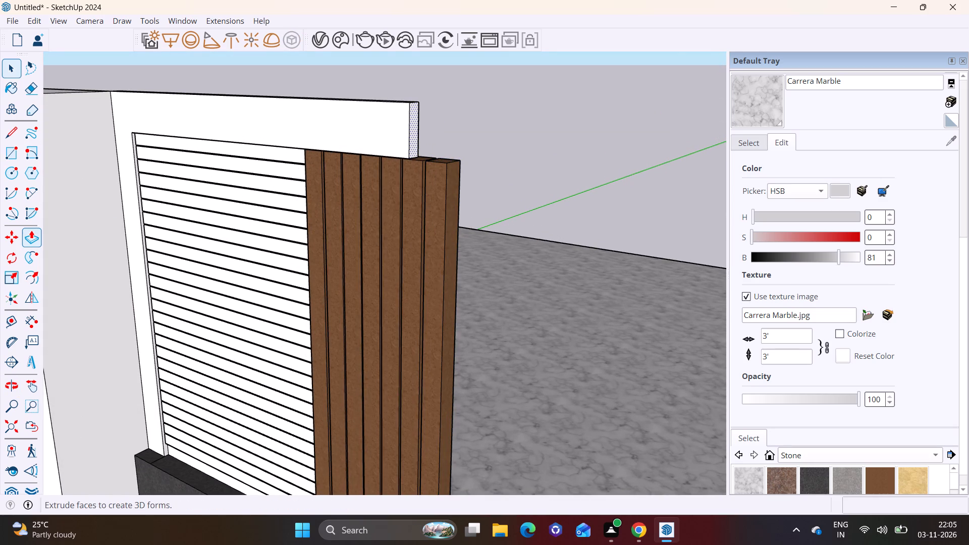
{"action": "left_click", "coordinate": [35, 235]}
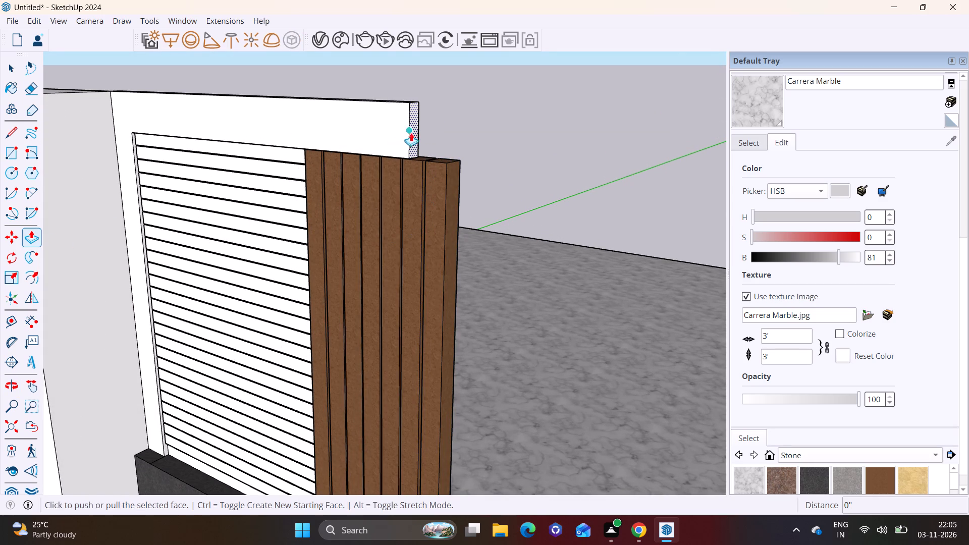
{"action": "left_click", "coordinate": [414, 133]}
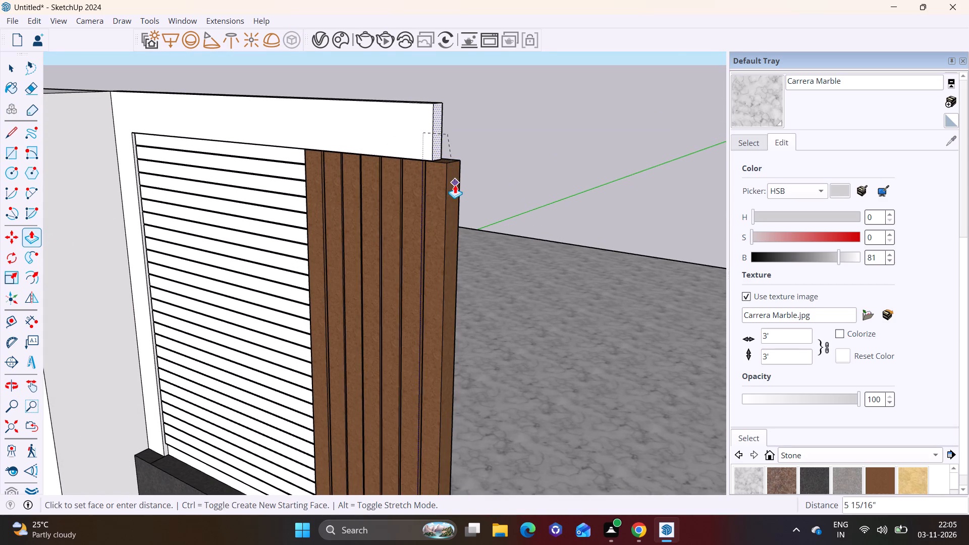
{"action": "left_click", "coordinate": [453, 189]}
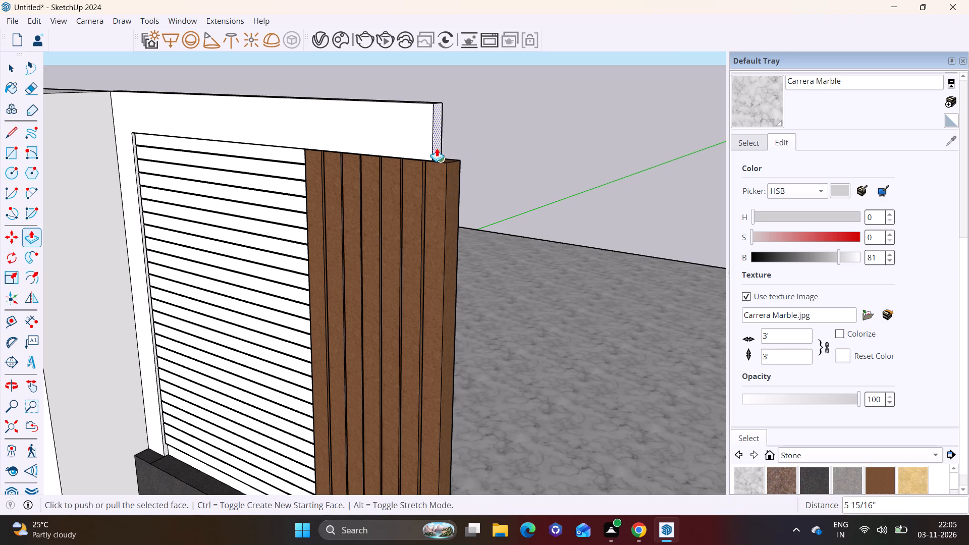
{"action": "left_click", "coordinate": [438, 143]}
{"action": "left_click", "coordinate": [452, 194]}
Copy the end slat twice more along the front roof edge, the first copy 6 11/16" away.
{"action": "scroll", "coordinate": [444, 237], "scroll_direction": "down", "scroll_amount": 10}
{"action": "middle_click_drag", "start_coordinate": [446, 270], "coordinate": [397, 188], "text": "shift"}
{"action": "scroll", "coordinate": [412, 241], "scroll_direction": "up", "scroll_amount": 3}
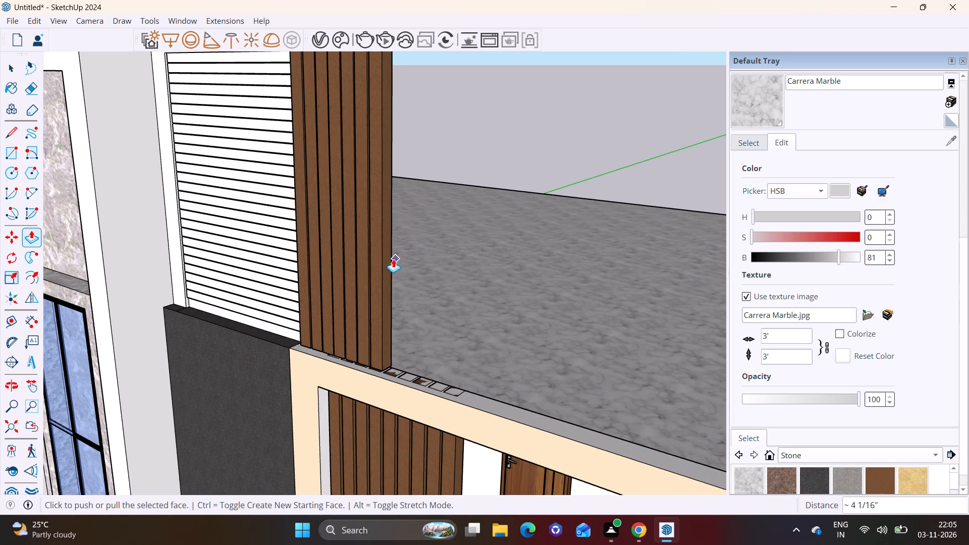
{"action": "key", "text": "space"}
{"action": "left_click", "coordinate": [367, 267]}
{"action": "left_click", "coordinate": [375, 277]}
{"action": "scroll", "coordinate": [377, 283], "scroll_direction": "up", "scroll_amount": 4}
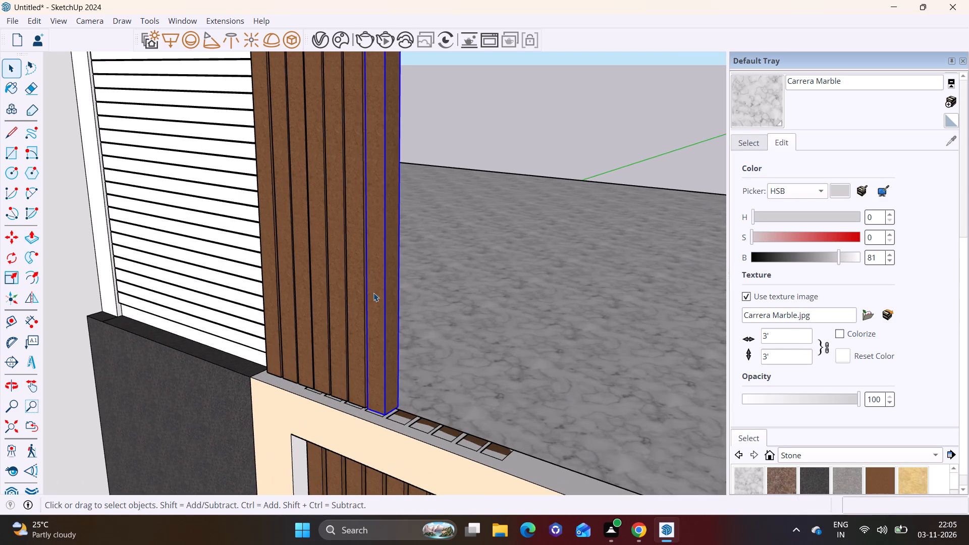
{"action": "key", "text": "m"}
{"action": "left_click", "coordinate": [387, 412]}
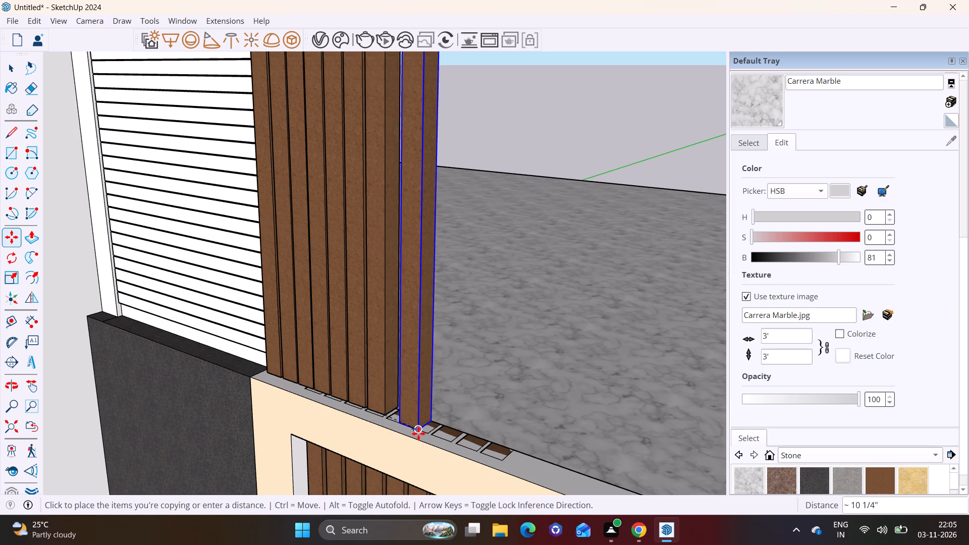
{"action": "left_click", "coordinate": [406, 430]}
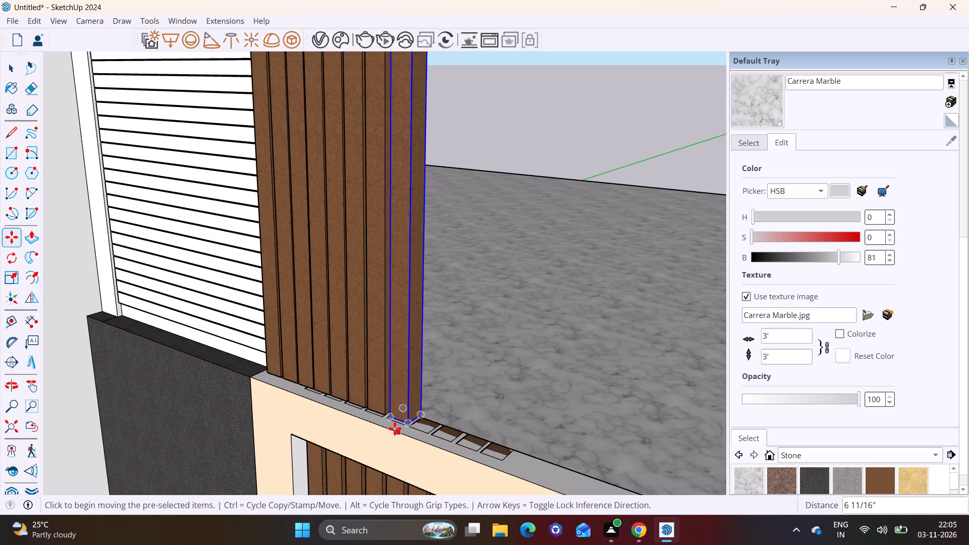
{"action": "left_click", "coordinate": [414, 427]}
{"action": "left_click", "coordinate": [435, 430]}
Copy the end slat three more times along the roof edge, spaced roughly 6 1/8" to 6 7/16" apart.
{"action": "middle_click_drag", "start_coordinate": [436, 430], "coordinate": [556, 416]}
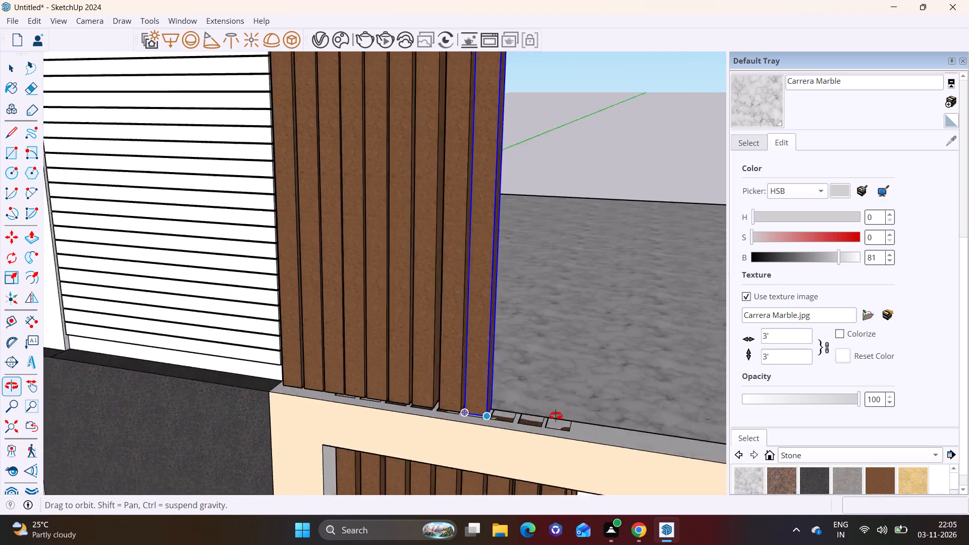
{"action": "middle_click_drag", "start_coordinate": [556, 416], "coordinate": [606, 400]}
{"action": "scroll", "coordinate": [582, 384], "scroll_direction": "down", "scroll_amount": 3}
{"action": "middle_click_drag", "start_coordinate": [560, 376], "coordinate": [442, 357]}
{"action": "scroll", "coordinate": [423, 358], "scroll_direction": "up", "scroll_amount": 2}
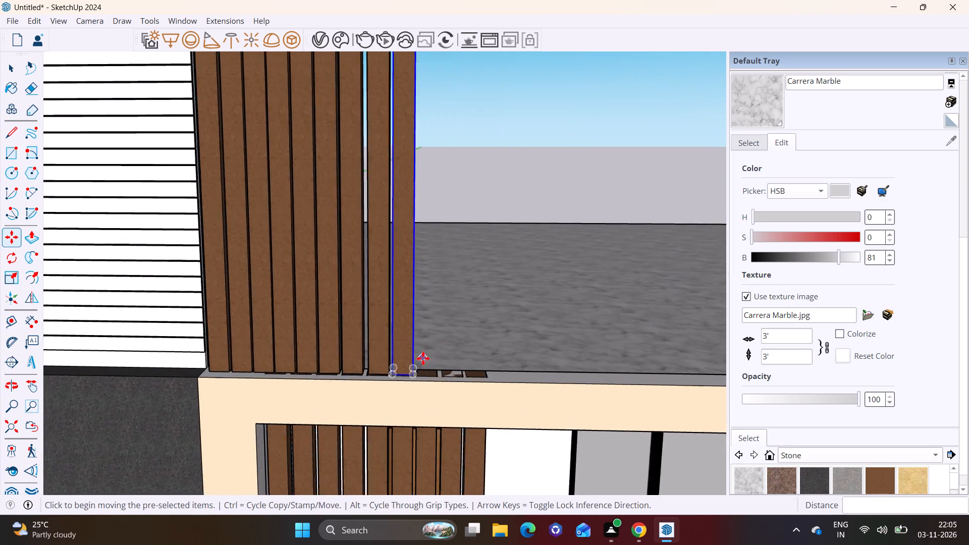
{"action": "scroll", "coordinate": [423, 358], "scroll_direction": "up", "scroll_amount": 5}
{"action": "left_click", "coordinate": [413, 382]}
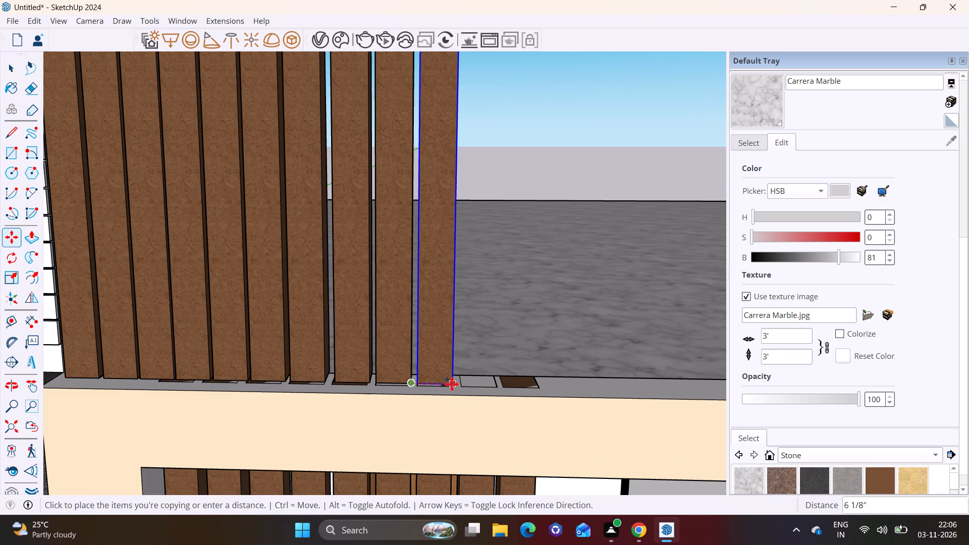
{"action": "left_click", "coordinate": [451, 384]}
{"action": "left_click", "coordinate": [449, 384]}
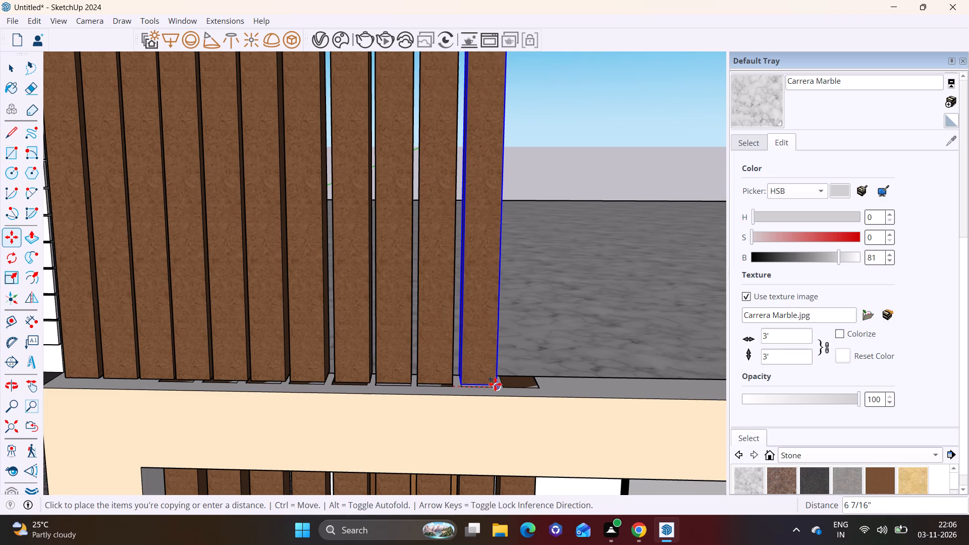
{"action": "left_click", "coordinate": [491, 383]}
{"action": "left_click", "coordinate": [494, 384]}
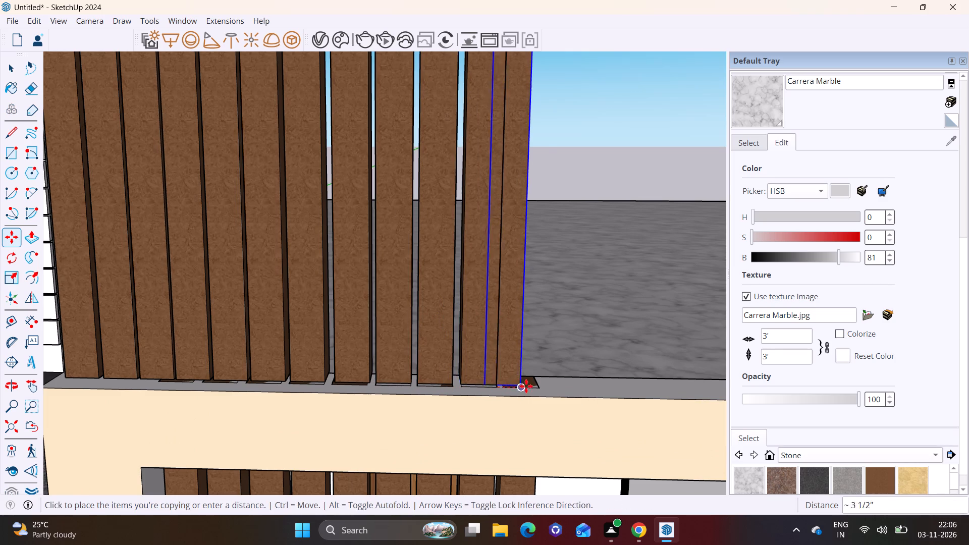
{"action": "left_click", "coordinate": [536, 387]}
{"action": "key", "text": "space"}
Extend the white beam's end face 2' 7 7/16" with Push/Pull so it covers the whole slat row.
{"action": "scroll", "coordinate": [424, 367], "scroll_direction": "down", "scroll_amount": 14}
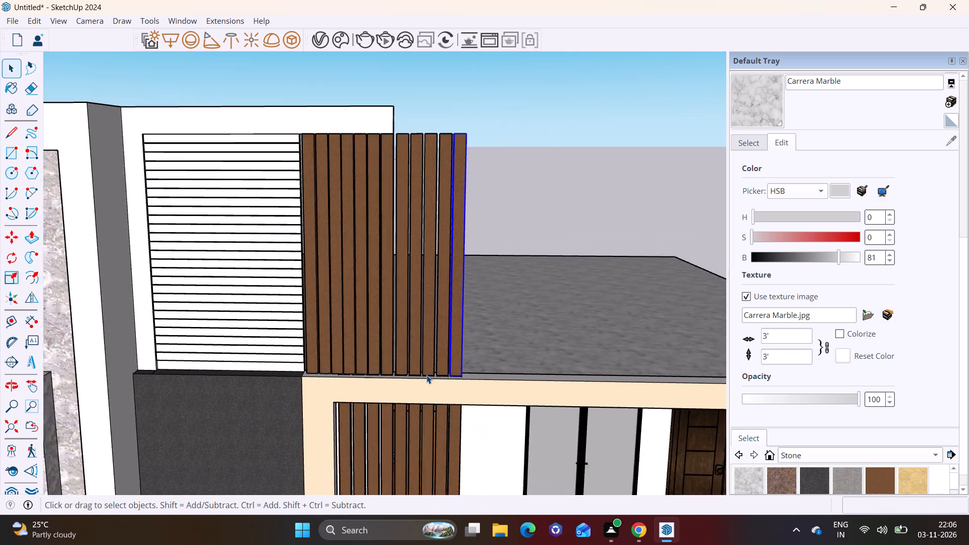
{"action": "scroll", "coordinate": [426, 375], "scroll_direction": "down", "scroll_amount": 4}
{"action": "middle_click_drag", "start_coordinate": [443, 374], "coordinate": [463, 327]}
{"action": "middle_click_drag", "start_coordinate": [479, 248], "coordinate": [290, 311]}
{"action": "scroll", "coordinate": [423, 240], "scroll_direction": "up", "scroll_amount": 9}
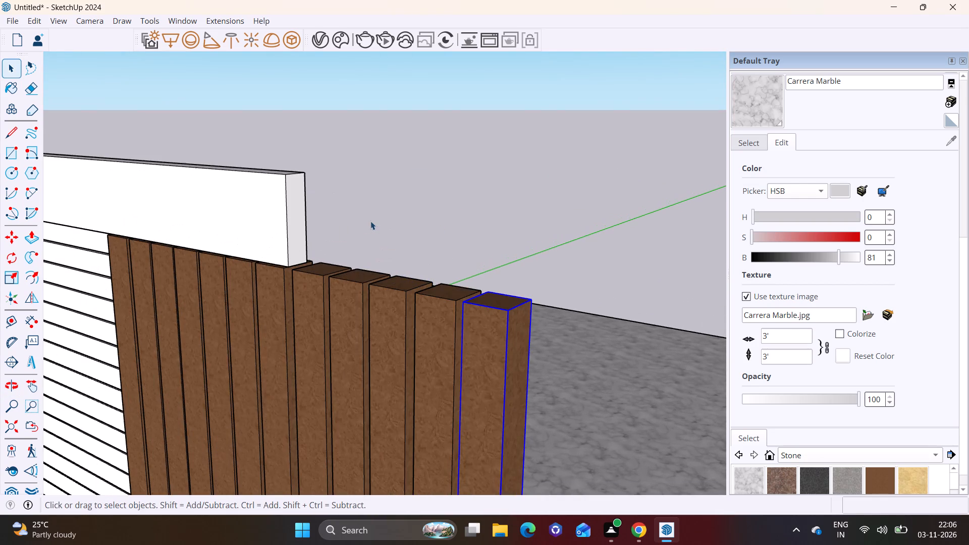
{"action": "left_click", "coordinate": [300, 210]}
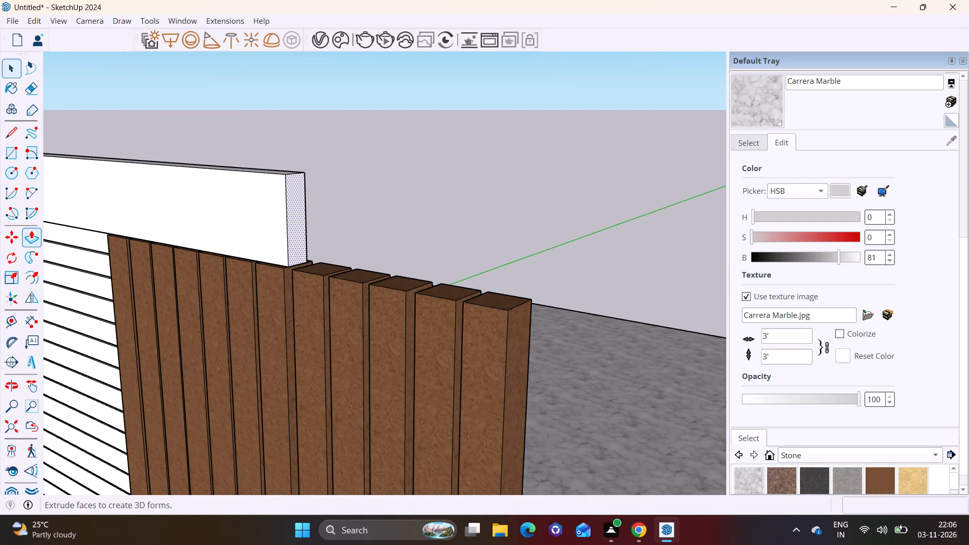
{"action": "left_click", "coordinate": [32, 241]}
{"action": "left_click", "coordinate": [296, 241]}
{"action": "left_click", "coordinate": [507, 349]}
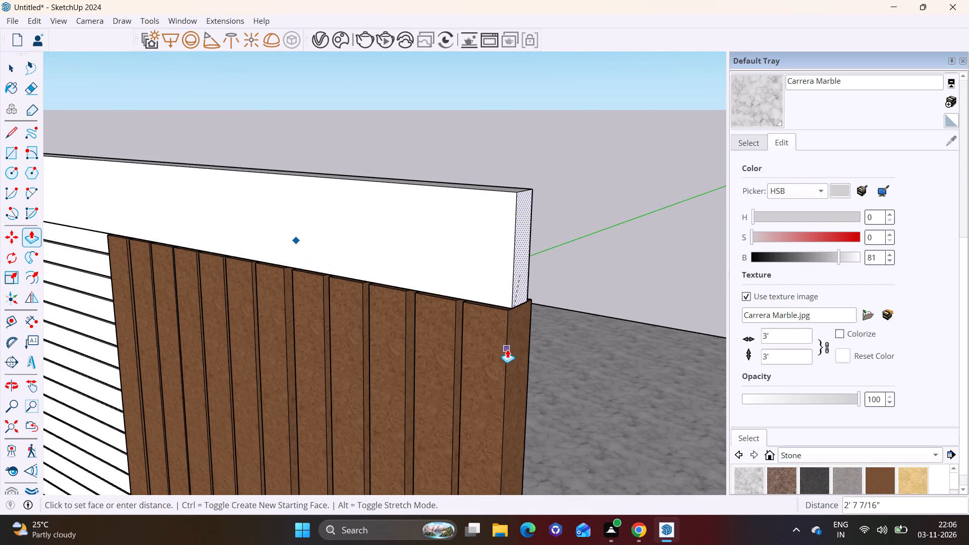
Examine the extended beam and slat row up close and in the context of the whole front facade.
{"action": "scroll", "coordinate": [453, 361], "scroll_direction": "down", "scroll_amount": 11}
{"action": "middle_click_drag", "start_coordinate": [450, 366], "coordinate": [594, 353]}
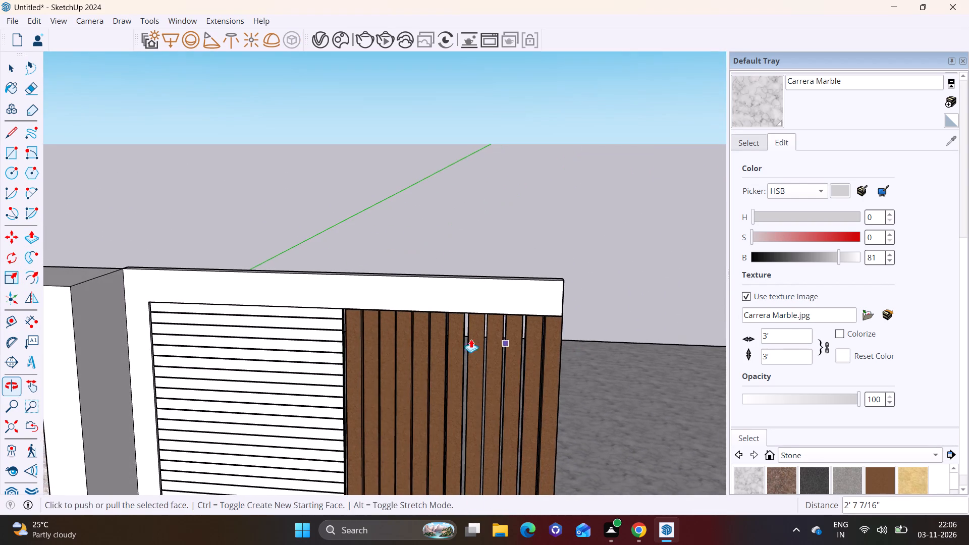
{"action": "middle_click_drag", "start_coordinate": [304, 307], "coordinate": [257, 368]}
{"action": "middle_click_drag", "start_coordinate": [321, 342], "coordinate": [325, 301]}
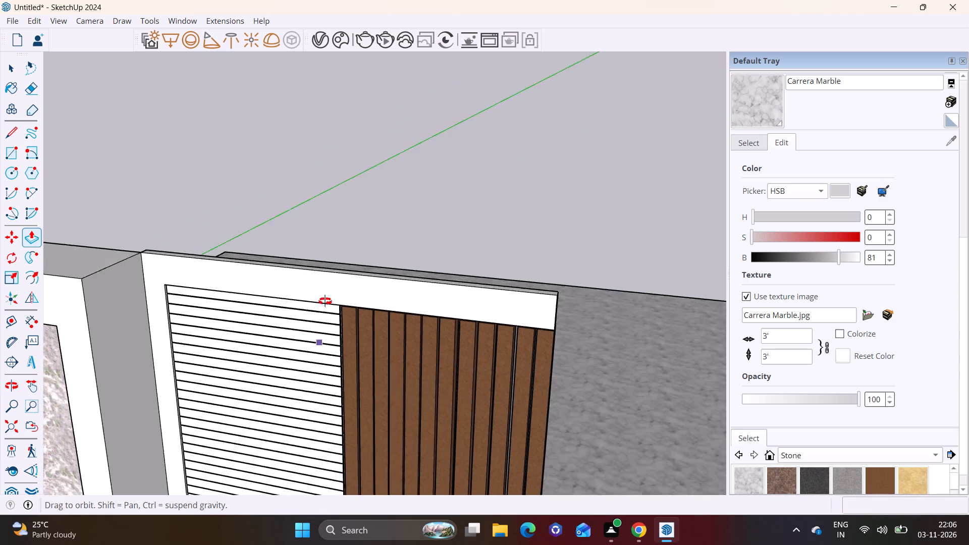
{"action": "middle_click_drag", "start_coordinate": [325, 301], "coordinate": [344, 262]}
{"action": "scroll", "coordinate": [367, 376], "scroll_direction": "down", "scroll_amount": 12}
{"action": "middle_click_drag", "start_coordinate": [425, 422], "coordinate": [468, 383]}
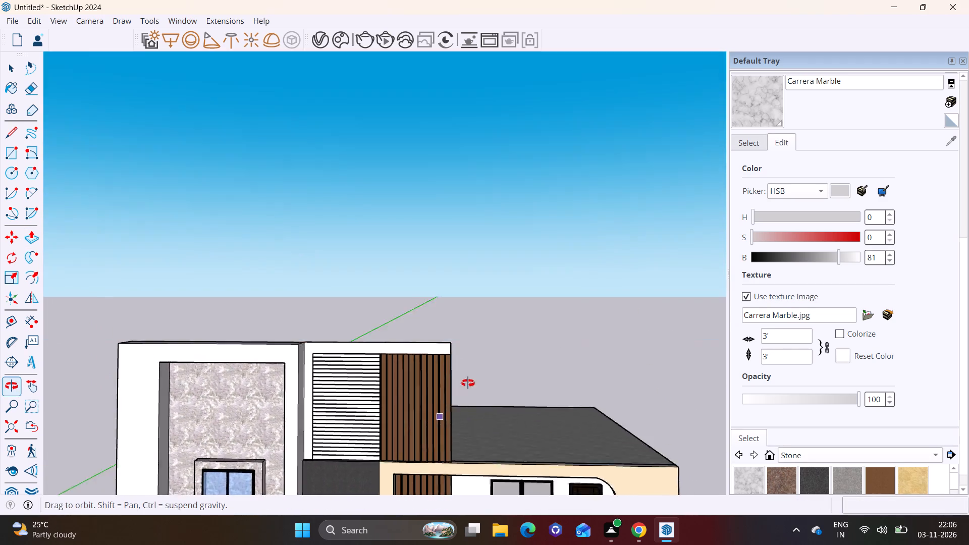
{"action": "middle_click_drag", "start_coordinate": [468, 383], "coordinate": [291, 397]}
{"action": "scroll", "coordinate": [311, 395], "scroll_direction": "down", "scroll_amount": 3}
{"action": "scroll", "coordinate": [322, 406], "scroll_direction": "up", "scroll_amount": 8}
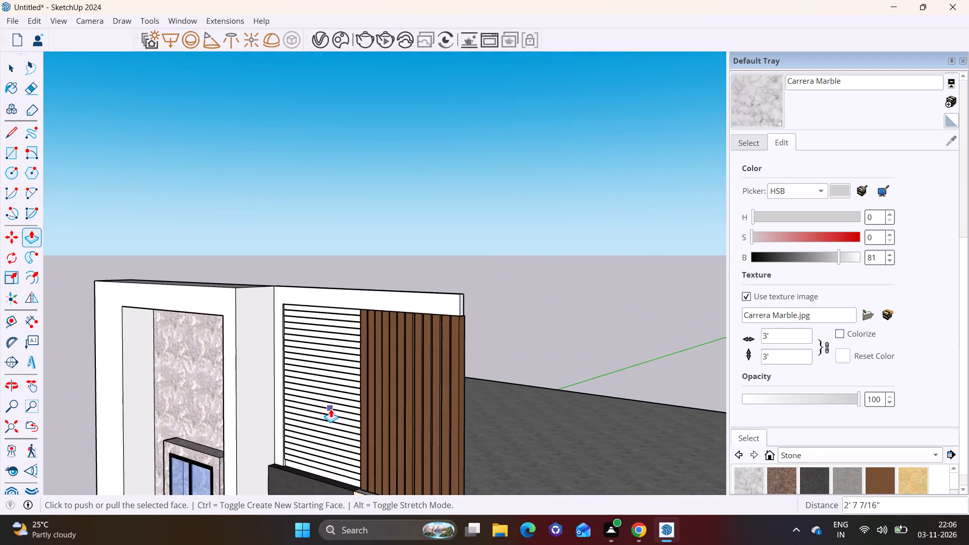
{"action": "scroll", "coordinate": [331, 409], "scroll_direction": "down", "scroll_amount": 11}
{"action": "middle_click_drag", "start_coordinate": [419, 414], "coordinate": [505, 411]}
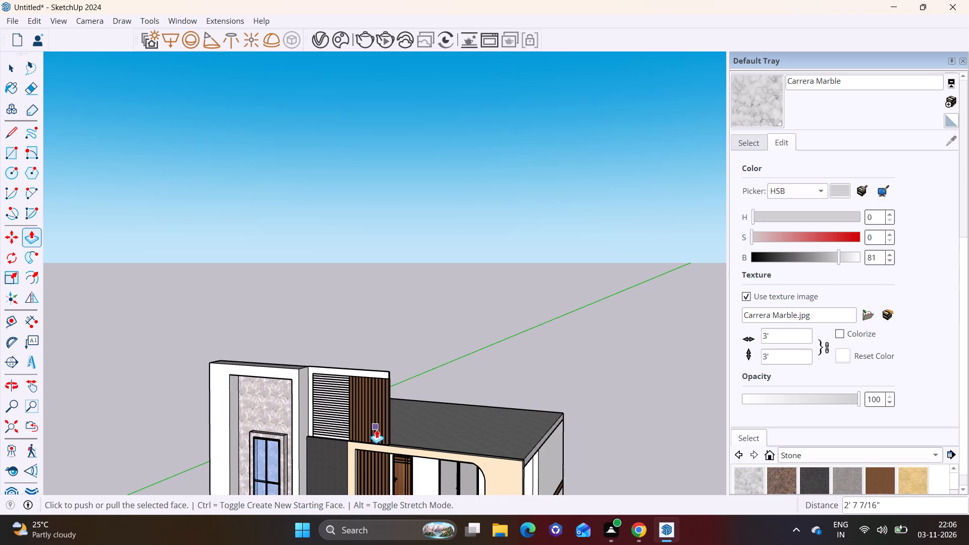
{"action": "middle_click_drag", "start_coordinate": [386, 424], "coordinate": [377, 337]}
{"action": "middle_click_drag", "start_coordinate": [380, 385], "coordinate": [404, 241], "text": "shift"}
{"action": "scroll", "coordinate": [398, 334], "scroll_direction": "down", "scroll_amount": 3}
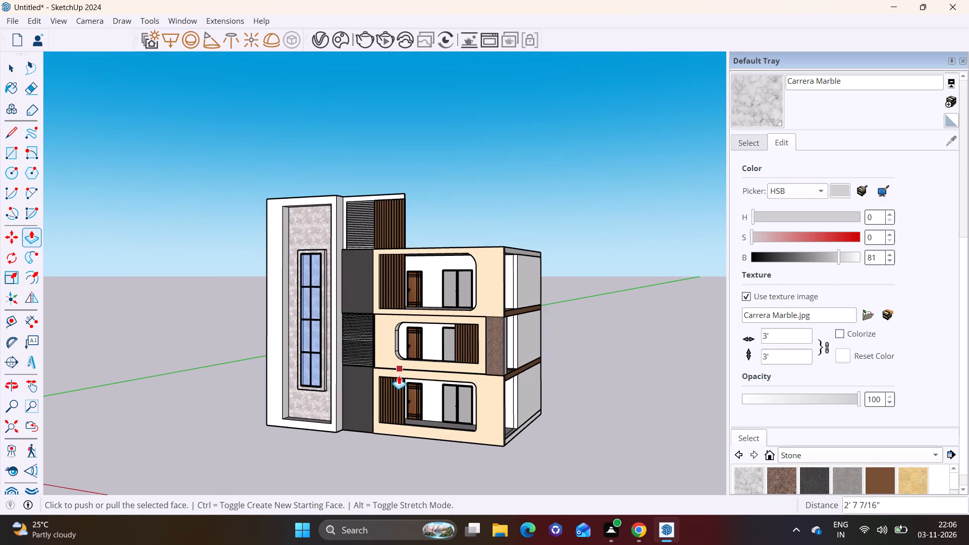
Examine the marble roof, the tower top and the beam from above.
{"action": "middle_click_drag", "start_coordinate": [434, 304], "coordinate": [423, 416]}
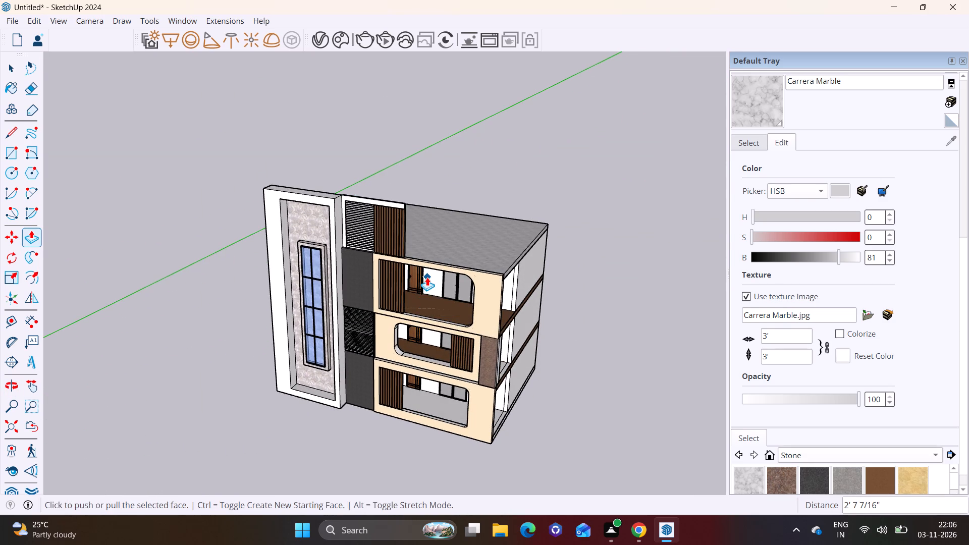
{"action": "middle_click_drag", "start_coordinate": [427, 277], "coordinate": [433, 380], "text": "shift"}
{"action": "scroll", "coordinate": [429, 338], "scroll_direction": "up", "scroll_amount": 1, "text": "shift"}
{"action": "scroll", "coordinate": [382, 310], "scroll_direction": "up", "scroll_amount": 4}
{"action": "middle_click_drag", "start_coordinate": [382, 310], "coordinate": [329, 447]}
{"action": "scroll", "coordinate": [346, 335], "scroll_direction": "up", "scroll_amount": 2}
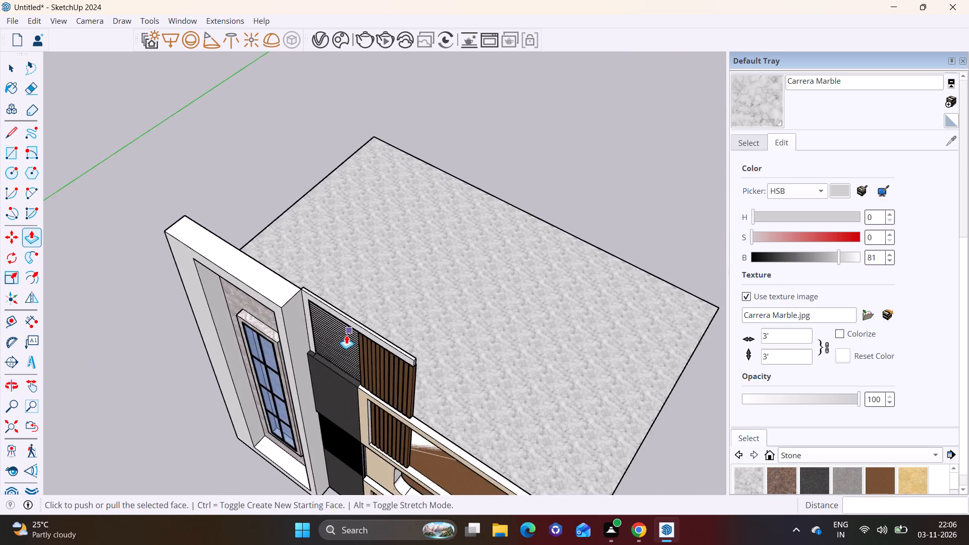
{"action": "scroll", "coordinate": [346, 335], "scroll_direction": "up", "scroll_amount": 4}
{"action": "middle_click_drag", "start_coordinate": [330, 282], "coordinate": [298, 366]}
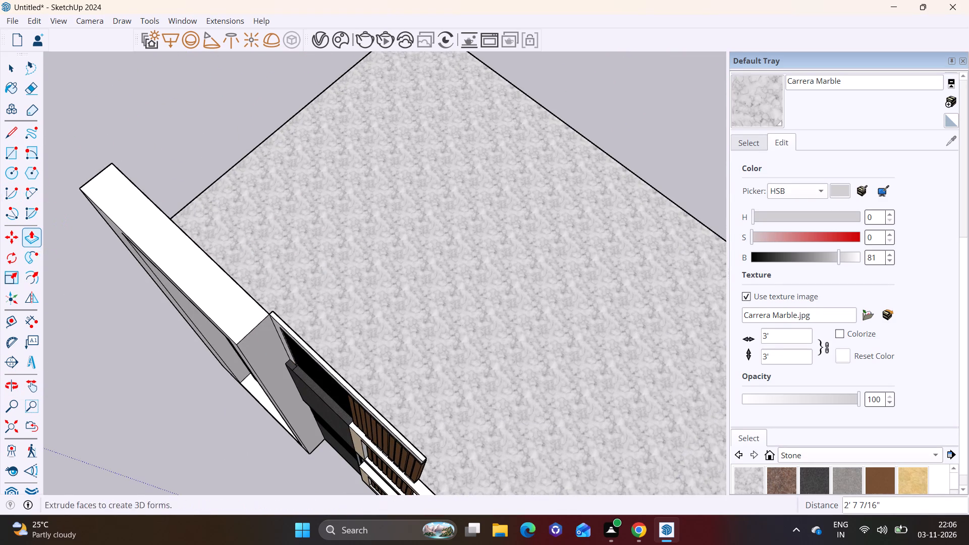
{"action": "left_click", "coordinate": [32, 235]}
{"action": "key", "text": "space"}
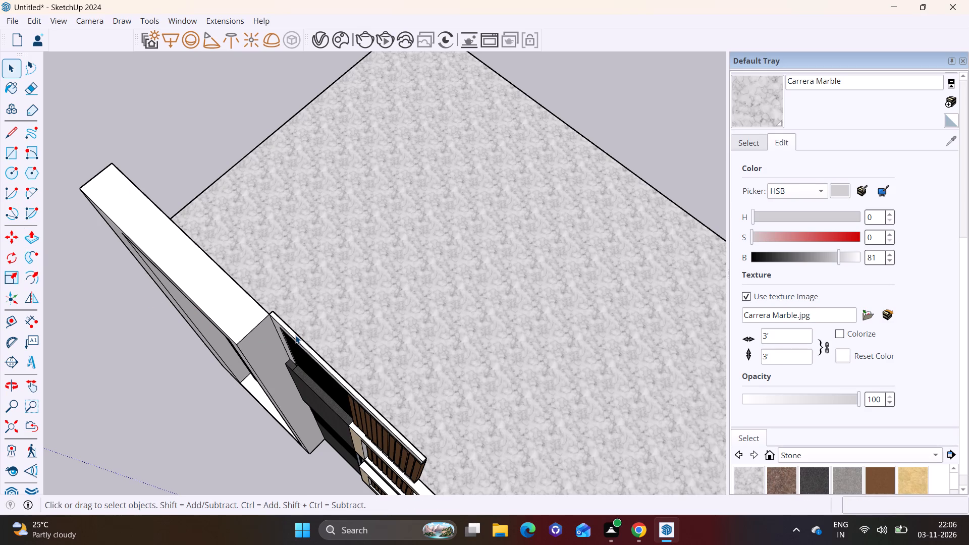
Raise the narrow top face of the white beam beside the tower 4 11/16" with Push/Pull.
{"action": "left_click", "coordinate": [295, 335]}
{"action": "scroll", "coordinate": [295, 335], "scroll_direction": "up", "scroll_amount": 7}
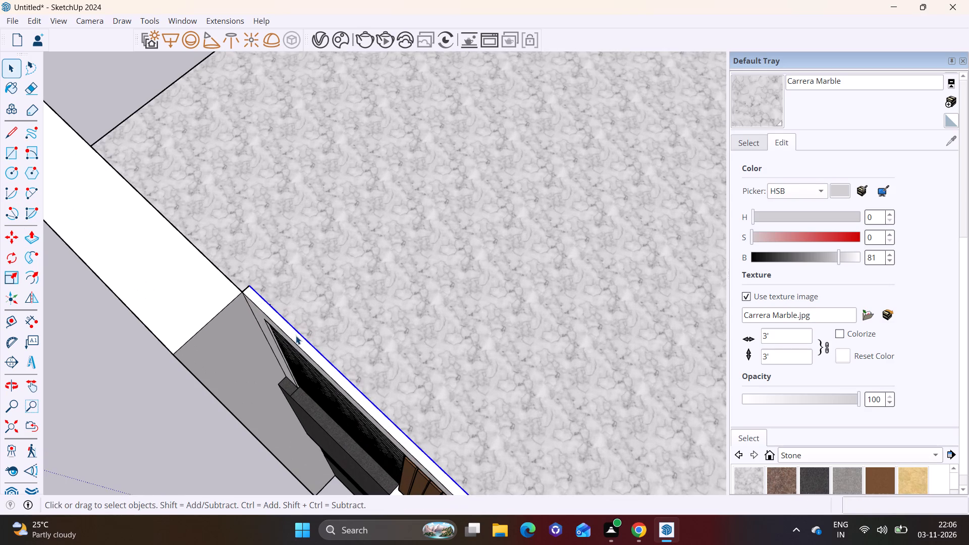
{"action": "left_click", "coordinate": [296, 336]}
{"action": "left_click", "coordinate": [29, 229]}
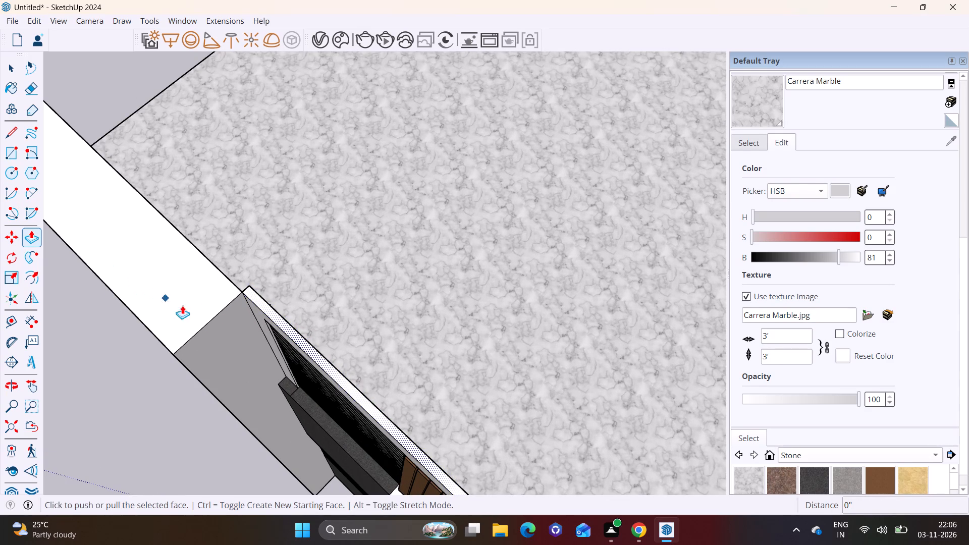
{"action": "left_click", "coordinate": [306, 347]}
{"action": "left_click", "coordinate": [304, 341]}
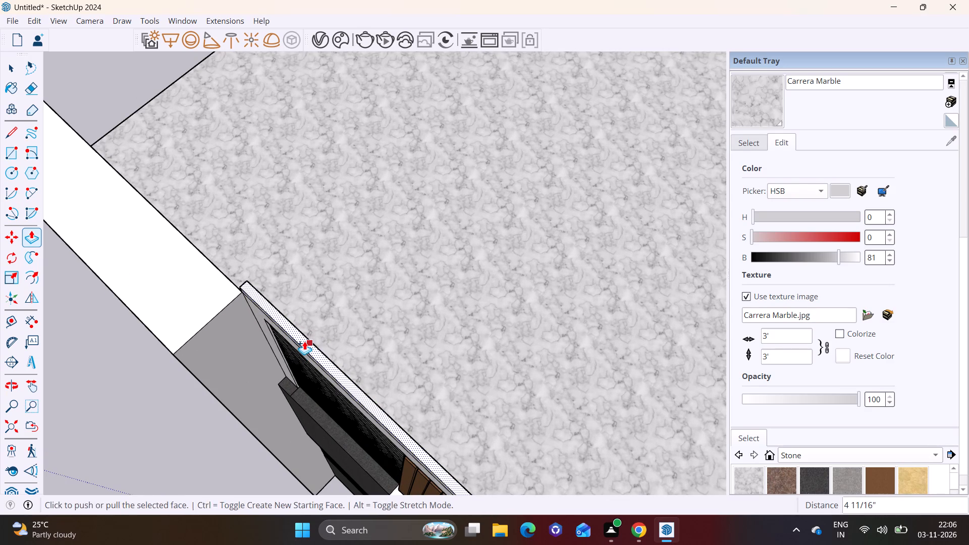
Extend the raised strip's roof-side face 18' 2 1/4" back over the roof with Push/Pull to form a thin canopy slab.
{"action": "scroll", "coordinate": [328, 353], "scroll_direction": "up", "scroll_amount": 1}
{"action": "middle_click_drag", "start_coordinate": [328, 353], "coordinate": [380, 255]}
{"action": "middle_click_drag", "start_coordinate": [595, 302], "coordinate": [169, 297]}
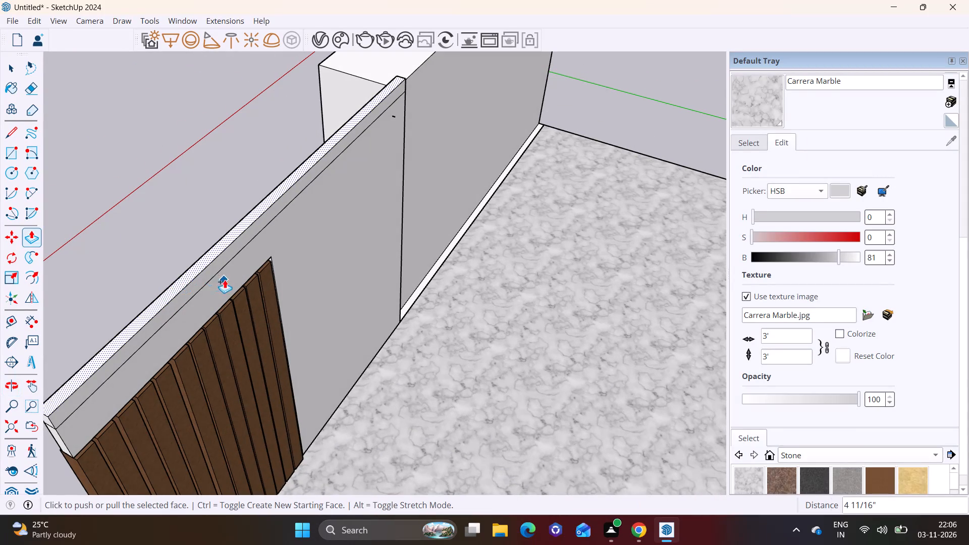
{"action": "key", "text": "space"}
{"action": "left_click", "coordinate": [212, 274]}
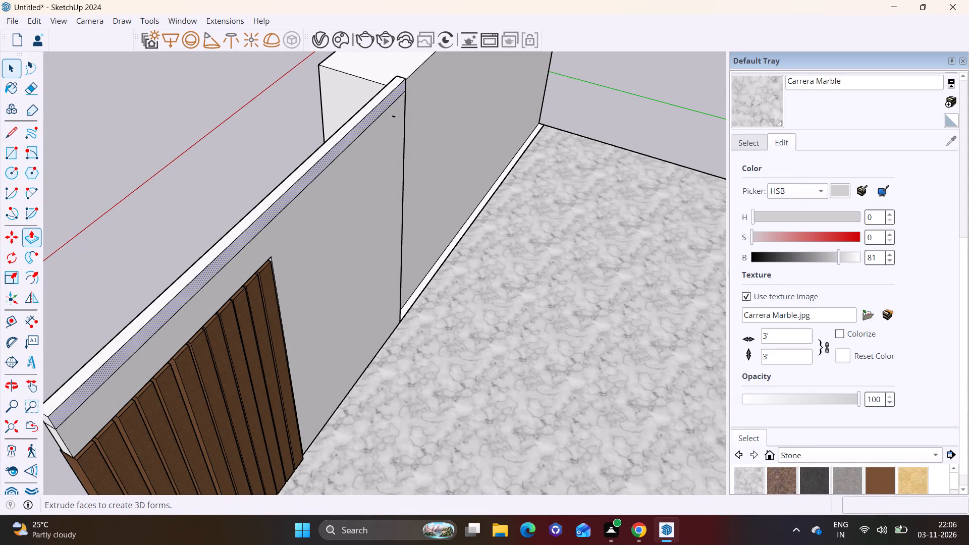
{"action": "left_click", "coordinate": [22, 236]}
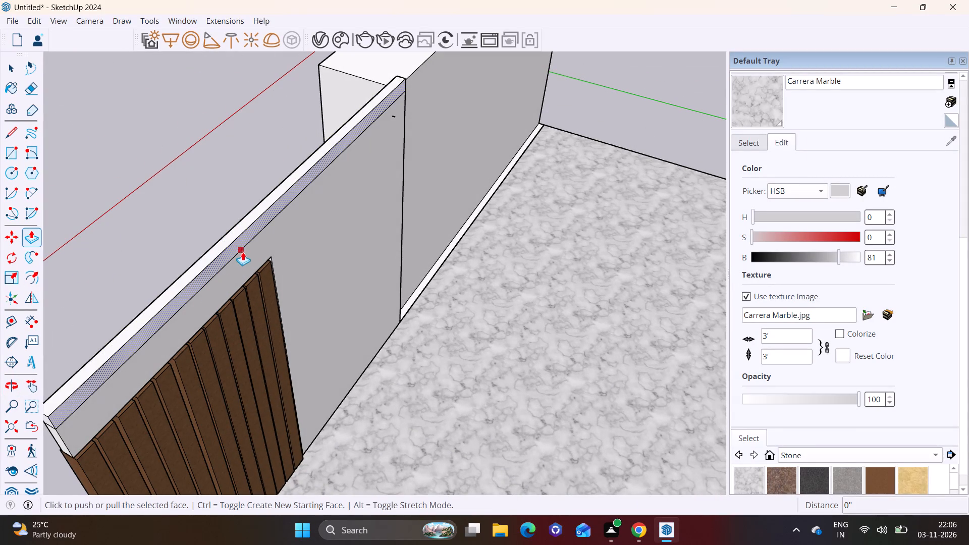
{"action": "left_click", "coordinate": [238, 246]}
{"action": "scroll", "coordinate": [368, 267], "scroll_direction": "down", "scroll_amount": 6}
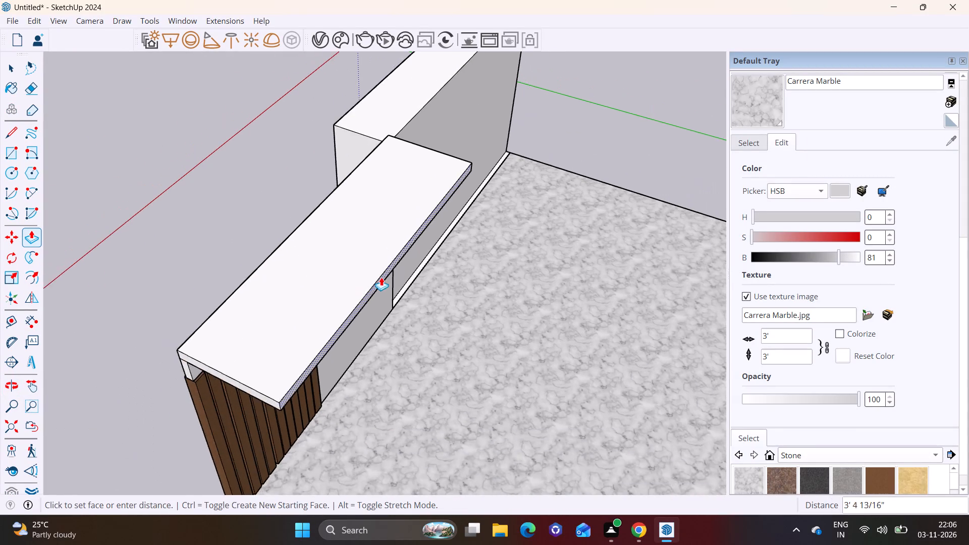
{"action": "scroll", "coordinate": [381, 277], "scroll_direction": "down", "scroll_amount": 2}
{"action": "middle_click_drag", "start_coordinate": [484, 307], "coordinate": [392, 256]}
{"action": "left_click", "coordinate": [649, 334]}
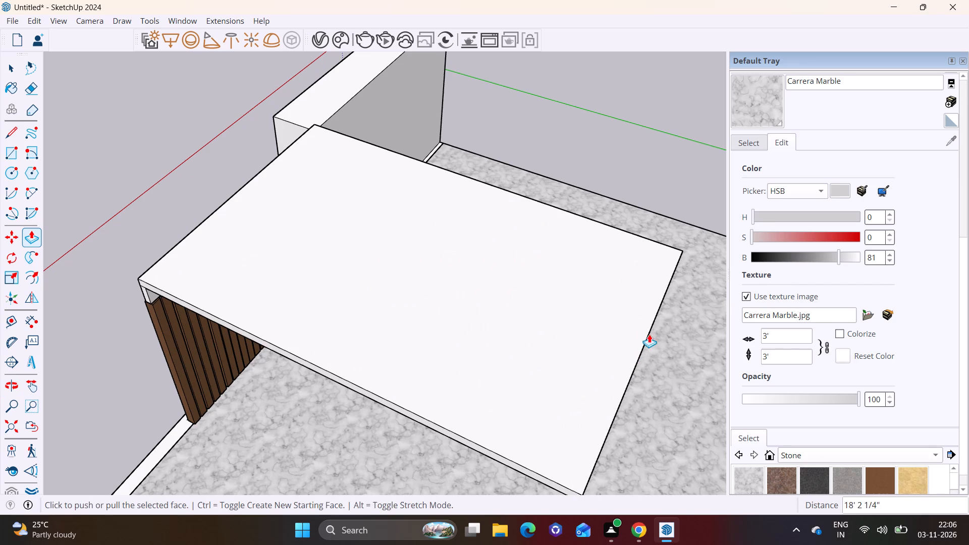
Extend the canopy slab's end face about 18' 3 1/2" past the slats to align with the facade's far corner.
{"action": "middle_click_drag", "start_coordinate": [221, 320], "coordinate": [589, 262]}
{"action": "scroll", "coordinate": [491, 281], "scroll_direction": "down", "scroll_amount": 1}
{"action": "middle_click_drag", "start_coordinate": [491, 281], "coordinate": [309, 275], "text": "shift"}
{"action": "middle_click_drag", "start_coordinate": [320, 279], "coordinate": [439, 233]}
{"action": "scroll", "coordinate": [449, 222], "scroll_direction": "up", "scroll_amount": 3}
{"action": "key", "text": "space"}
{"action": "left_click", "coordinate": [404, 222]}
{"action": "left_click", "coordinate": [396, 211]}
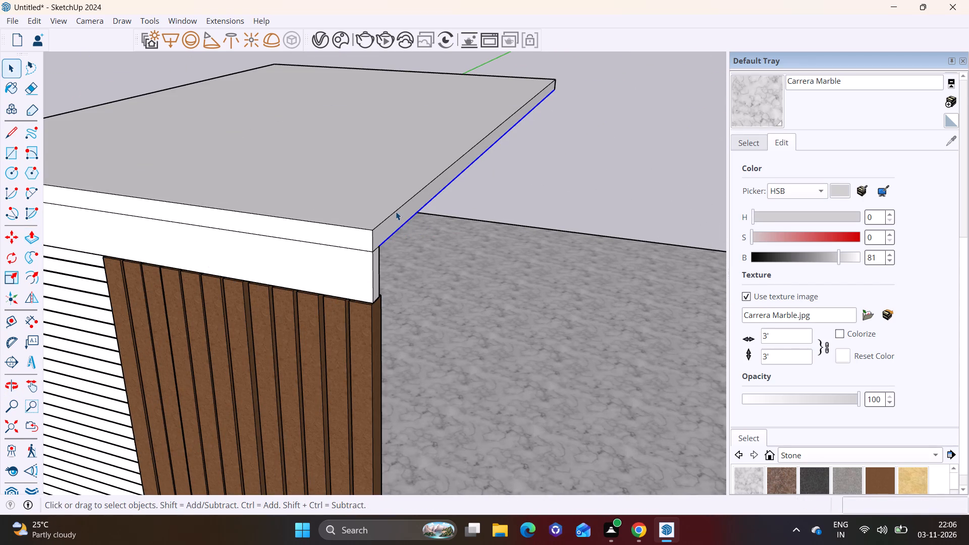
{"action": "left_click", "coordinate": [400, 211]}
{"action": "left_click", "coordinate": [399, 216]}
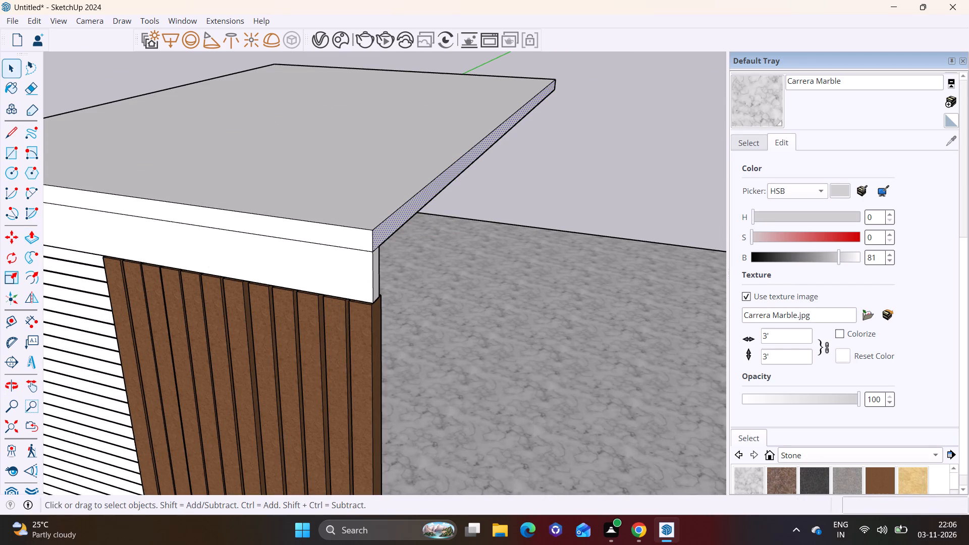
{"action": "left_click", "coordinate": [34, 234]}
{"action": "left_click", "coordinate": [380, 236]}
{"action": "scroll", "coordinate": [525, 234], "scroll_direction": "down", "scroll_amount": 1}
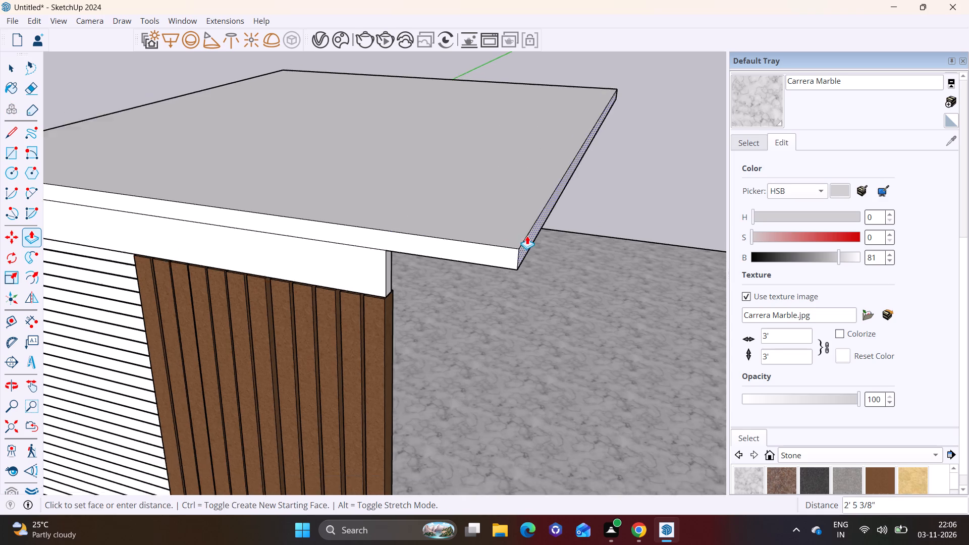
{"action": "scroll", "coordinate": [527, 236], "scroll_direction": "down", "scroll_amount": 8}
{"action": "middle_click_drag", "start_coordinate": [551, 232], "coordinate": [245, 65], "text": "shift"}
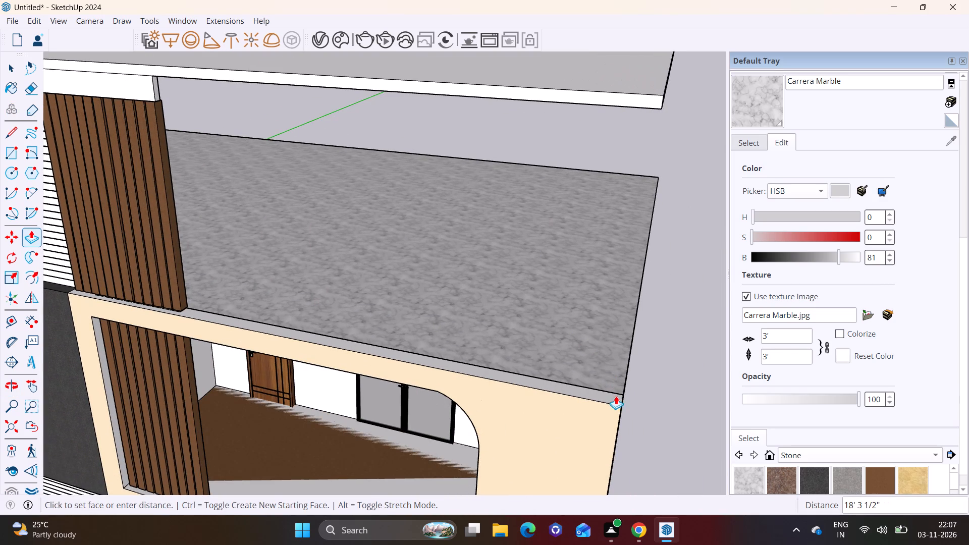
{"action": "left_click", "coordinate": [616, 402]}
Delete the overlapping floor faces inside the top-storey and middle-storey balcony openings.
{"action": "scroll", "coordinate": [491, 323], "scroll_direction": "down", "scroll_amount": 6}
{"action": "key", "text": "space"}
{"action": "left_click", "coordinate": [400, 436]}
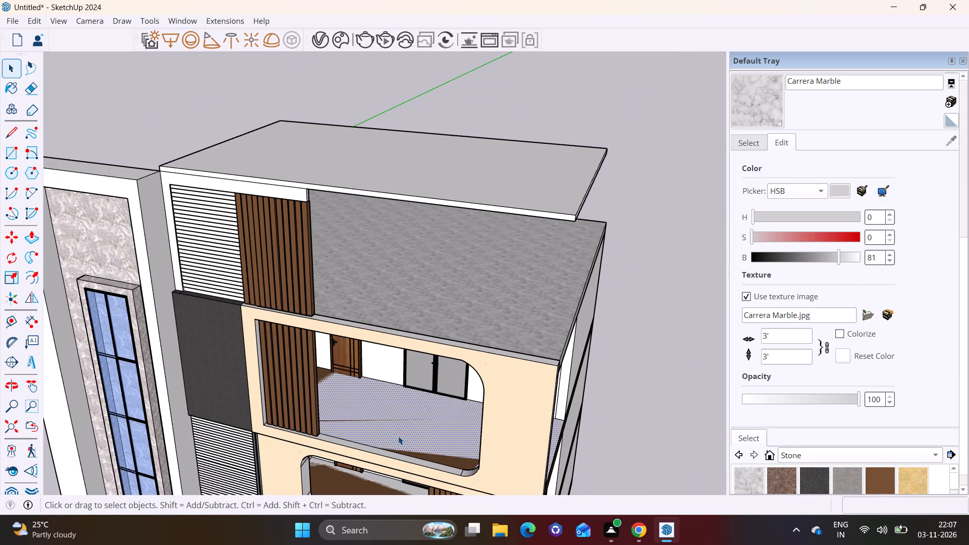
{"action": "key", "text": "Delete"}
{"action": "scroll", "coordinate": [398, 436], "scroll_direction": "down", "scroll_amount": 3}
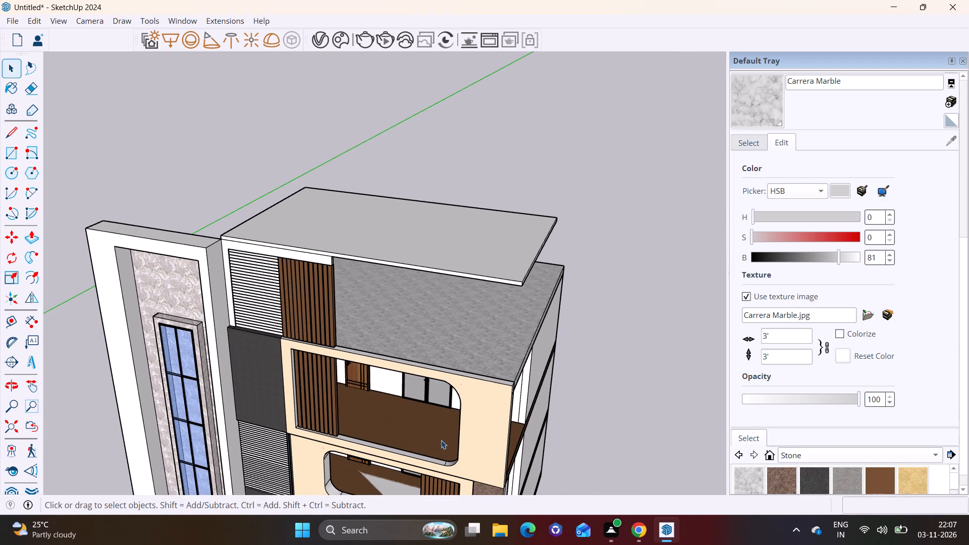
{"action": "middle_click_drag", "start_coordinate": [441, 434], "coordinate": [441, 328], "text": "shift"}
{"action": "left_click", "coordinate": [395, 394]}
{"action": "key", "text": "Delete"}
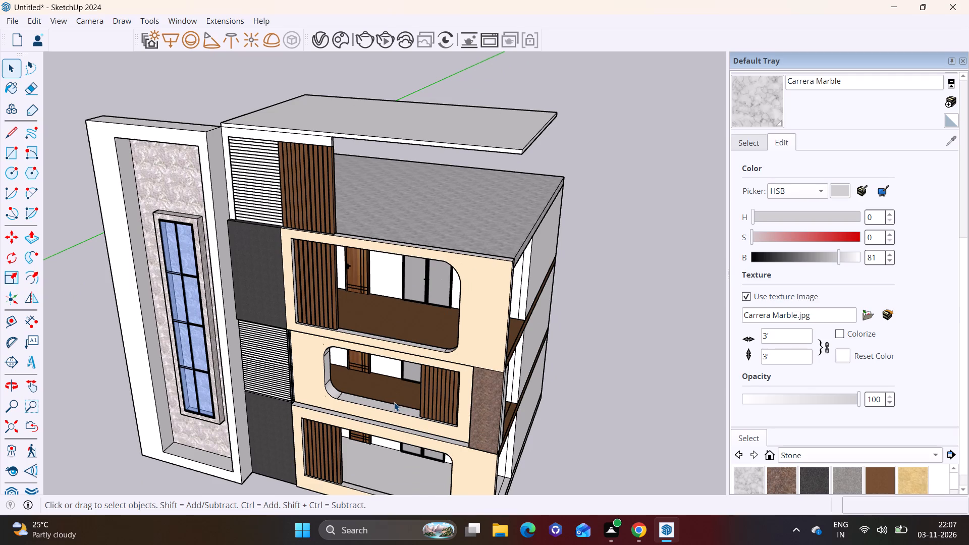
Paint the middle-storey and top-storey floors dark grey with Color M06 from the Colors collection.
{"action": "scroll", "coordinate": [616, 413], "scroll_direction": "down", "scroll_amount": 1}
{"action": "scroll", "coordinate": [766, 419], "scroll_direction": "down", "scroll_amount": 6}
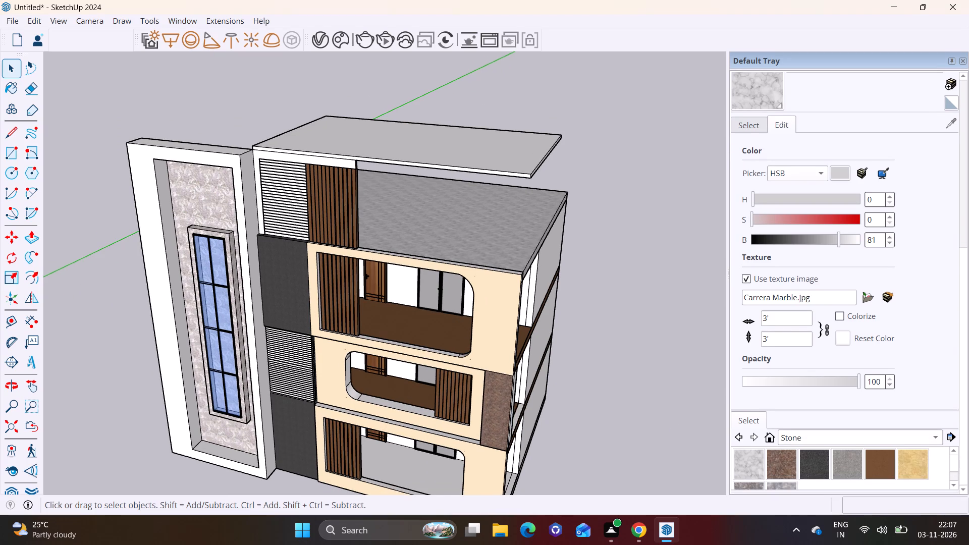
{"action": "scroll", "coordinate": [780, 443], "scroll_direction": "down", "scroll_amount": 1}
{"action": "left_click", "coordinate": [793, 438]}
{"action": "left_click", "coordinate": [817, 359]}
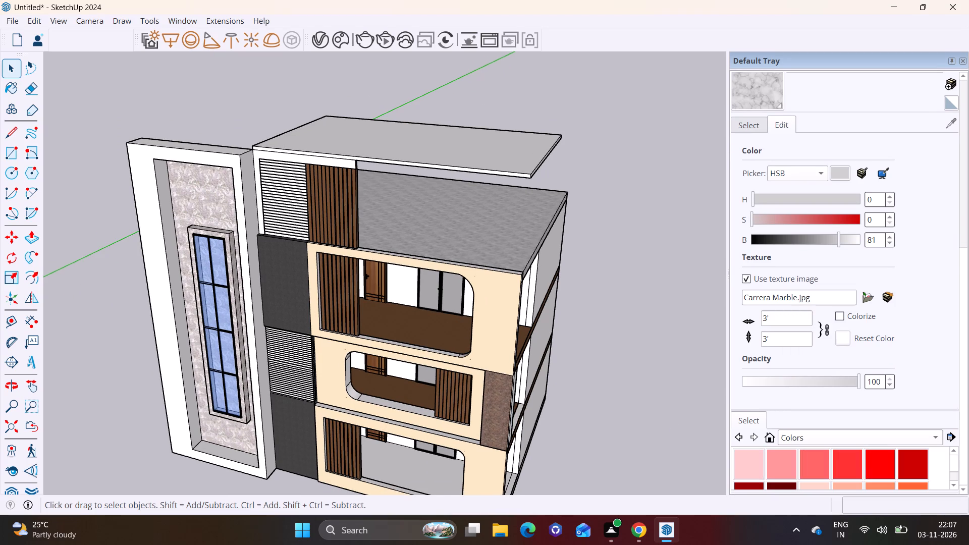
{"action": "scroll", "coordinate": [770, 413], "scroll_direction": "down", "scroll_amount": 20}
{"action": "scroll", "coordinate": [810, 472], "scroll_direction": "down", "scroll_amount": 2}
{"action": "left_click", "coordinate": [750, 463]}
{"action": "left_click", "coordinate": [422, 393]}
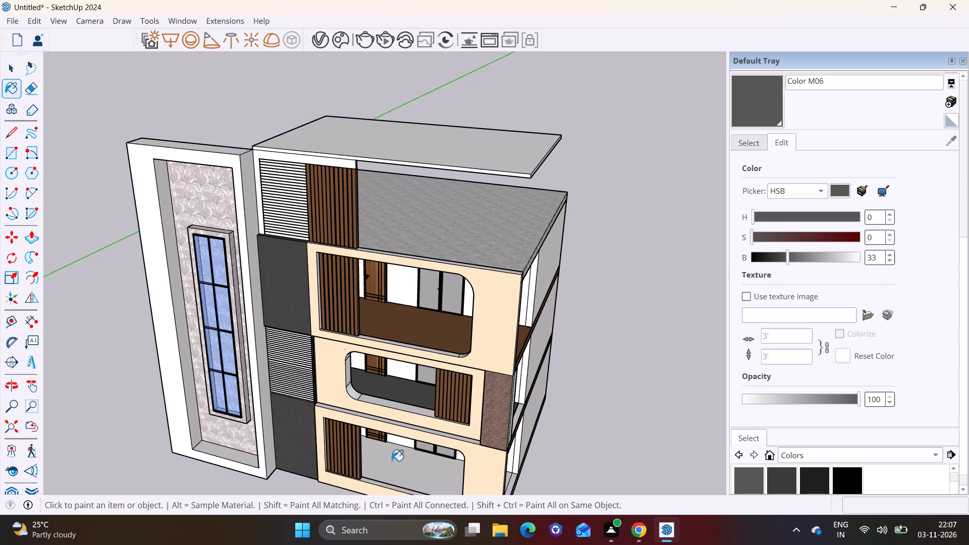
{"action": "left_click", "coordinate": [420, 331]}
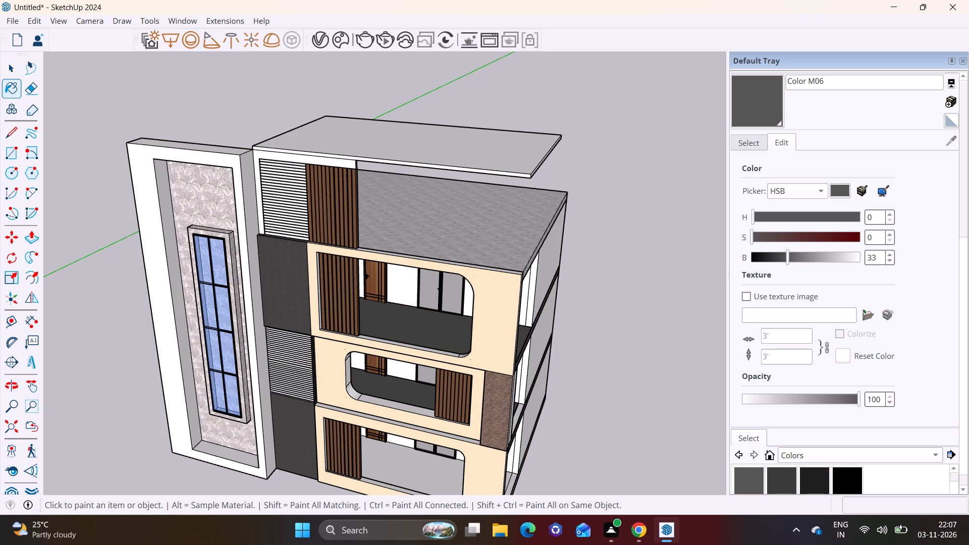
Paint the floors of all three storeys white with Color M00.
{"action": "scroll", "coordinate": [759, 488], "scroll_direction": "up", "scroll_amount": 2}
{"action": "scroll", "coordinate": [755, 481], "scroll_direction": "down", "scroll_amount": 1}
{"action": "left_click", "coordinate": [749, 481]}
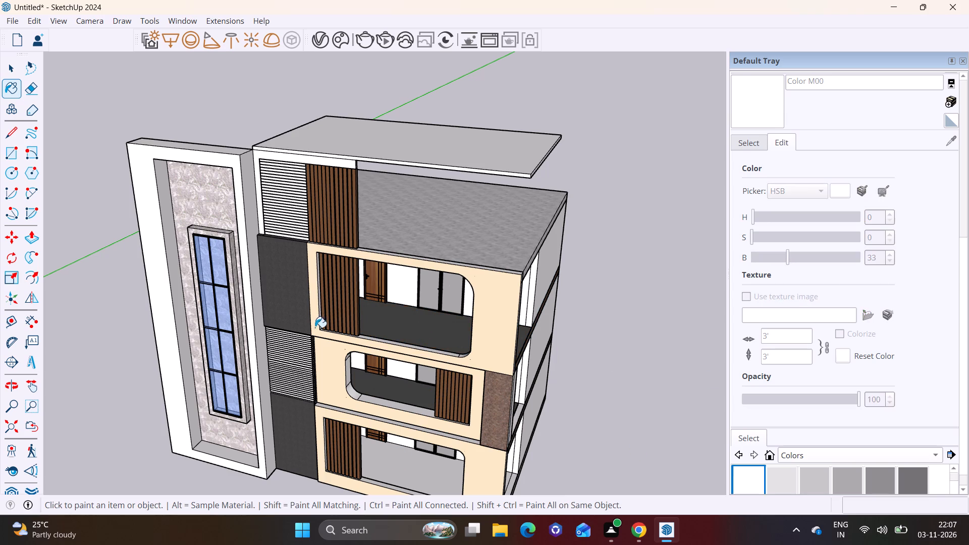
{"action": "left_click", "coordinate": [371, 320]}
{"action": "left_click", "coordinate": [391, 378]}
{"action": "left_click", "coordinate": [394, 455]}
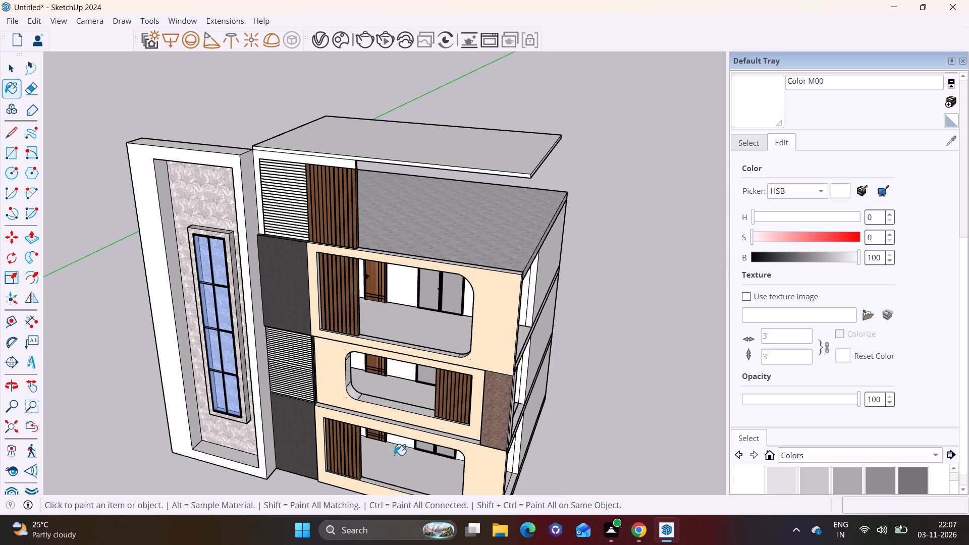
{"action": "key", "text": "space"}
{"action": "left_click", "coordinate": [625, 383]}
Paint the marble roof surface below the canopy white with Color M00.
{"action": "scroll", "coordinate": [437, 344], "scroll_direction": "down", "scroll_amount": 2}
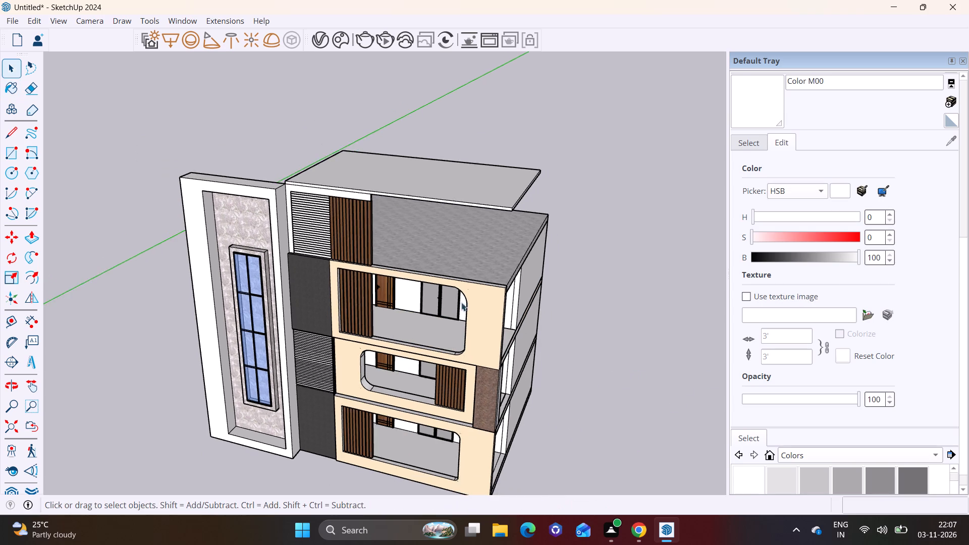
{"action": "middle_click_drag", "start_coordinate": [499, 282], "coordinate": [552, 213]}
{"action": "middle_click_drag", "start_coordinate": [480, 251], "coordinate": [416, 354]}
{"action": "left_click_drag", "start_coordinate": [758, 484], "coordinate": [756, 479]}
{"action": "left_click", "coordinate": [749, 486]}
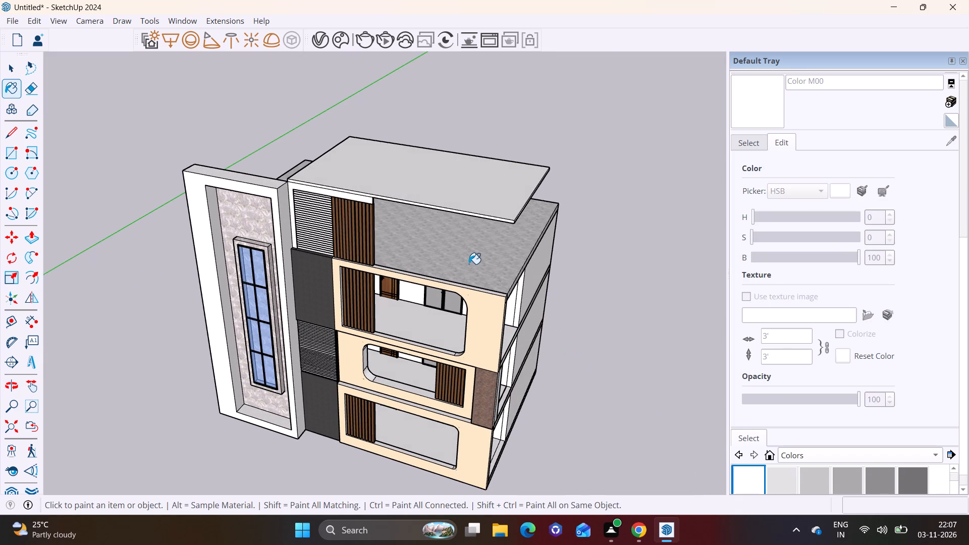
{"action": "left_click", "coordinate": [465, 262]}
{"action": "key", "text": "space"}
{"action": "left_click", "coordinate": [620, 407]}
Examine the repainted building and its new canopy from the front, from below and from above.
{"action": "middle_click_drag", "start_coordinate": [539, 344], "coordinate": [628, 237]}
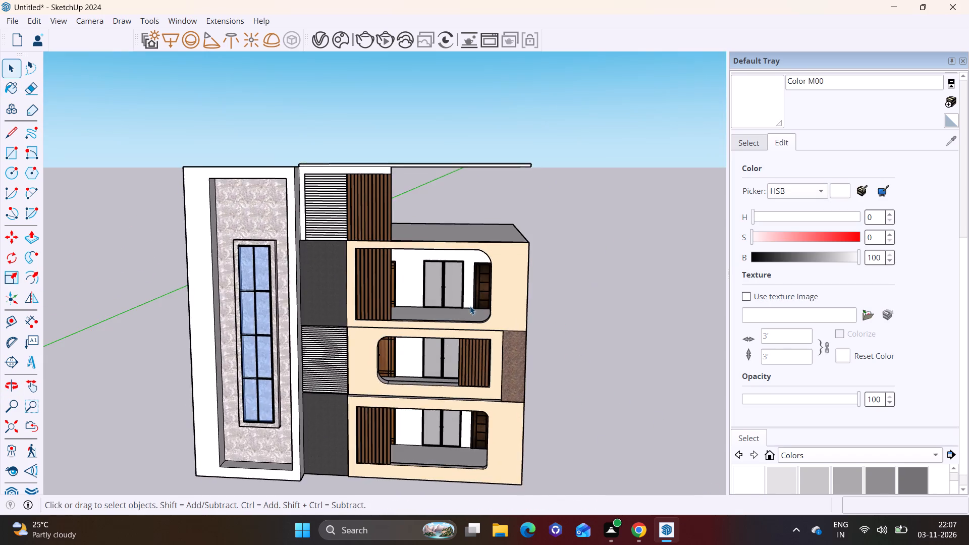
{"action": "scroll", "coordinate": [454, 305], "scroll_direction": "up", "scroll_amount": 5}
{"action": "middle_click_drag", "start_coordinate": [443, 299], "coordinate": [443, 258]}
{"action": "scroll", "coordinate": [438, 279], "scroll_direction": "down", "scroll_amount": 6}
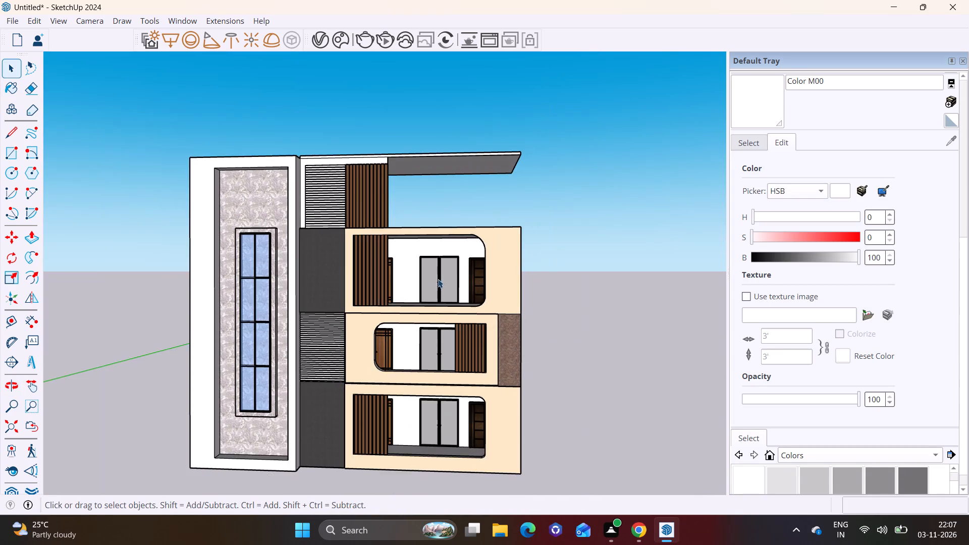
{"action": "middle_click_drag", "start_coordinate": [437, 276], "coordinate": [426, 307], "text": "shift"}
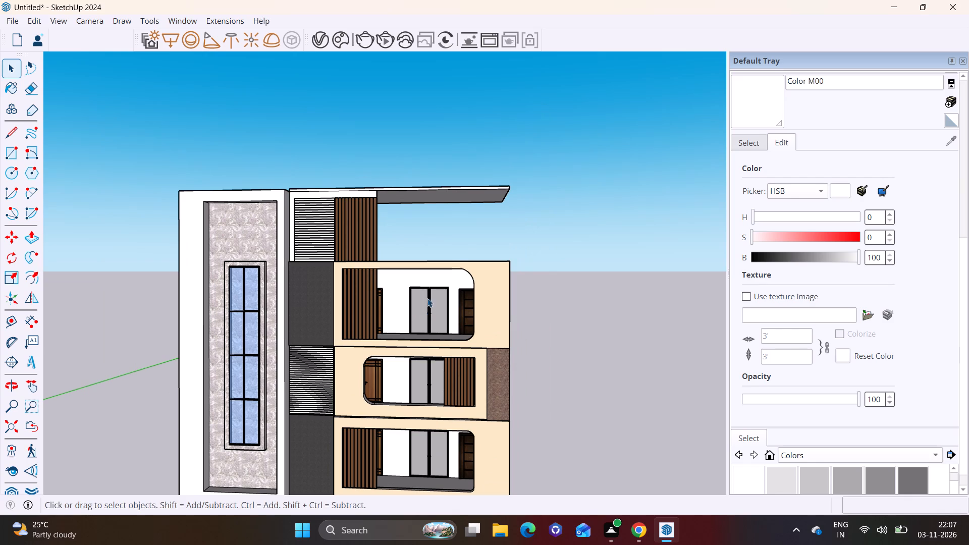
{"action": "scroll", "coordinate": [443, 235], "scroll_direction": "up", "scroll_amount": 1}
{"action": "middle_click_drag", "start_coordinate": [443, 234], "coordinate": [423, 246], "text": "shift"}
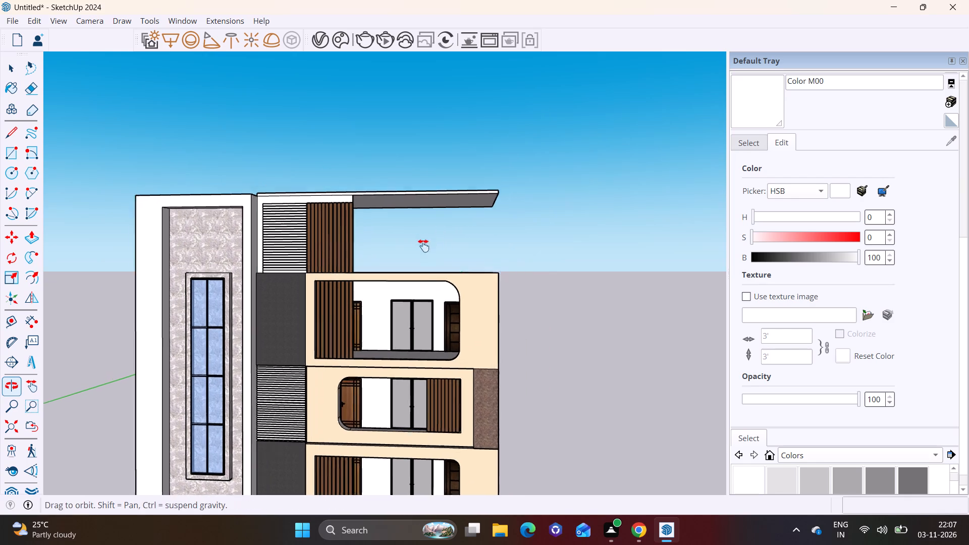
{"action": "middle_click_drag", "start_coordinate": [423, 246], "coordinate": [399, 283], "text": "shift"}
{"action": "middle_click_drag", "start_coordinate": [465, 230], "coordinate": [392, 257]}
{"action": "scroll", "coordinate": [406, 244], "scroll_direction": "up", "scroll_amount": 5}
{"action": "scroll", "coordinate": [474, 225], "scroll_direction": "up", "scroll_amount": 4}
{"action": "middle_click_drag", "start_coordinate": [474, 230], "coordinate": [451, 304]}
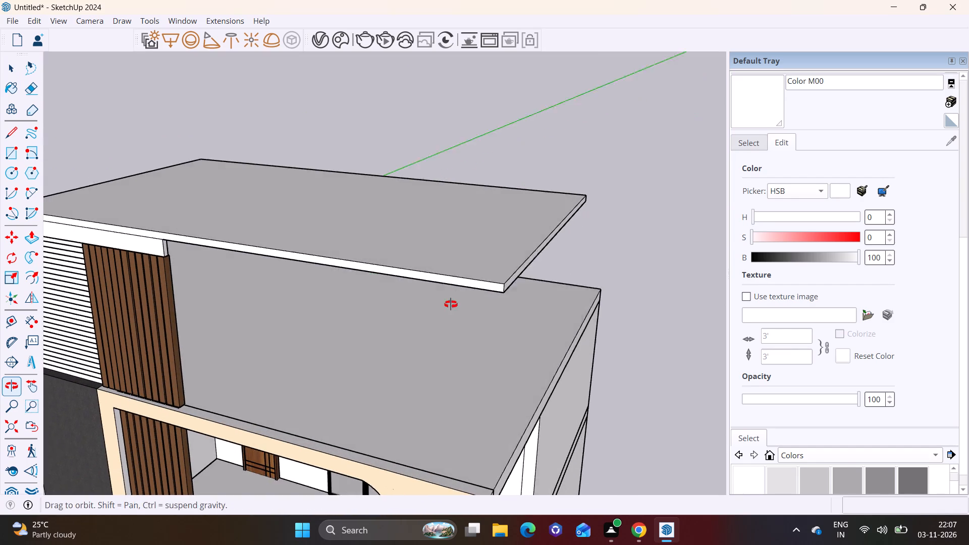
{"action": "middle_click_drag", "start_coordinate": [451, 304], "coordinate": [450, 307]}
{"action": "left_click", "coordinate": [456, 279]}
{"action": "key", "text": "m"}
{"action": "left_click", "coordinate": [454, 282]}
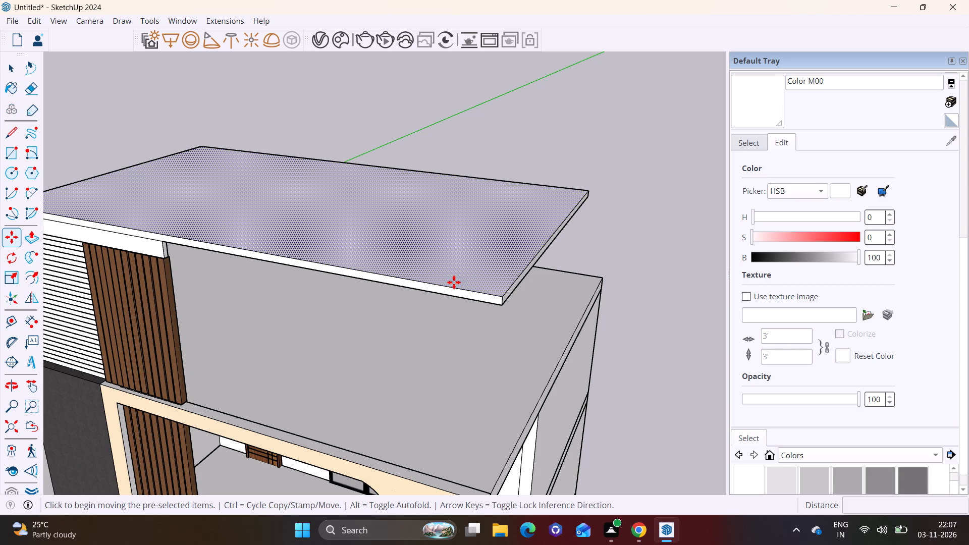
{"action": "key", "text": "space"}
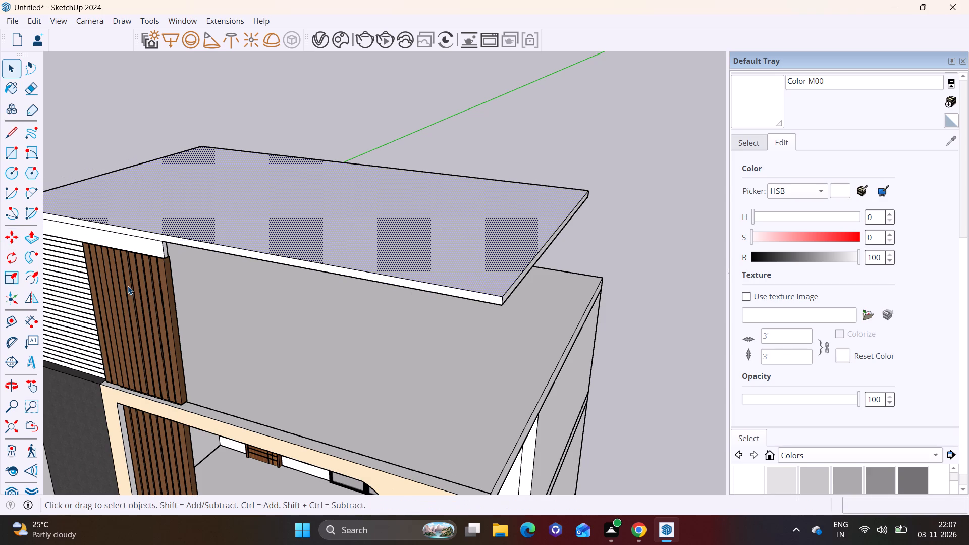
Raise the canopy slab's top face 8 9/16" with Push/Pull to thicken it.
{"action": "left_click", "coordinate": [30, 241]}
{"action": "left_click", "coordinate": [347, 247]}
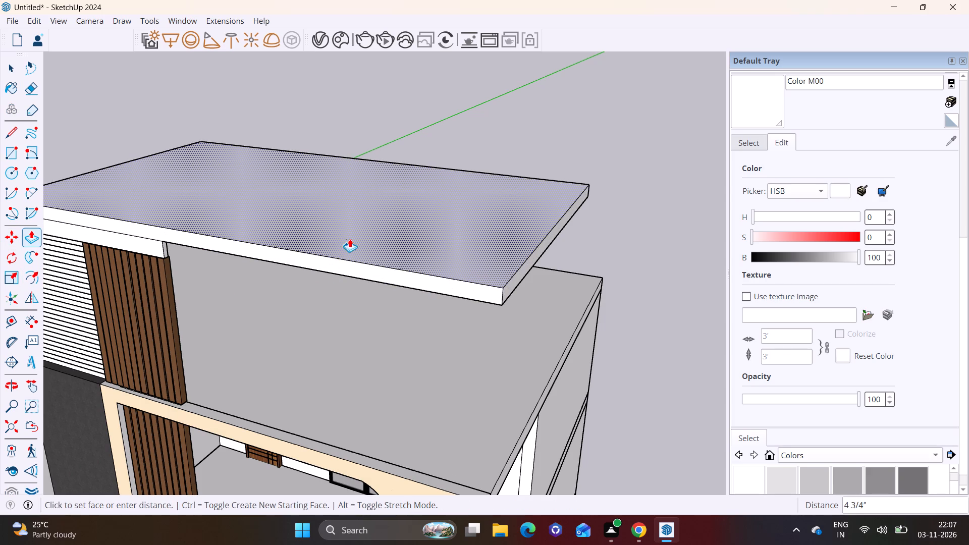
{"action": "left_click", "coordinate": [350, 233]}
{"action": "scroll", "coordinate": [366, 275], "scroll_direction": "down", "scroll_amount": 2}
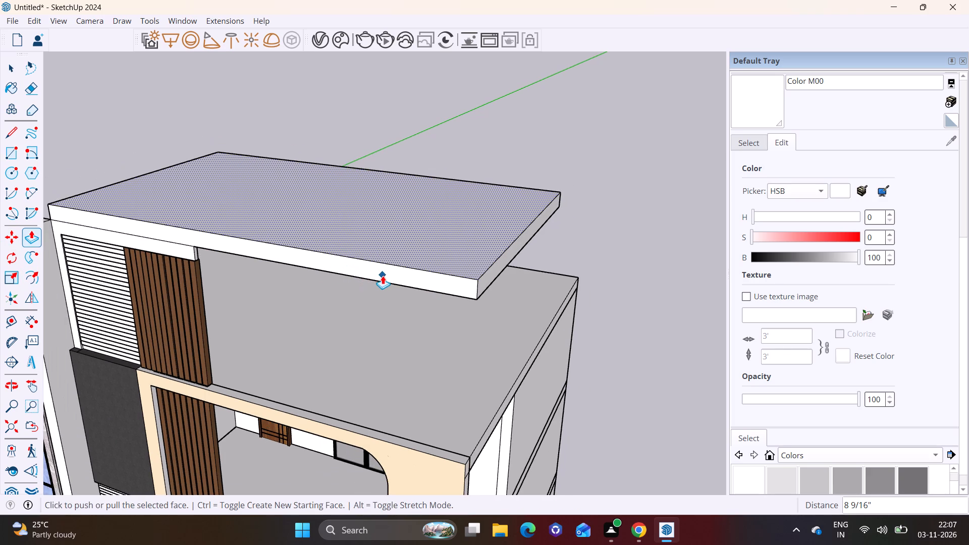
Examine the thickened canopy from above, from the front and from its underside.
{"action": "middle_click_drag", "start_coordinate": [430, 262], "coordinate": [519, 270]}
{"action": "scroll", "coordinate": [240, 241], "scroll_direction": "up", "scroll_amount": 2}
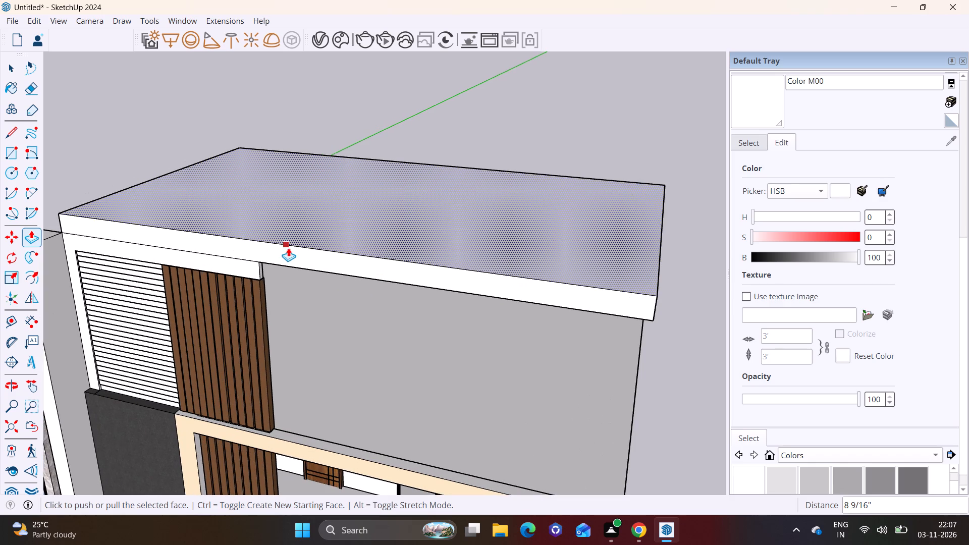
{"action": "middle_click_drag", "start_coordinate": [322, 258], "coordinate": [353, 133]}
{"action": "scroll", "coordinate": [427, 231], "scroll_direction": "down", "scroll_amount": 5}
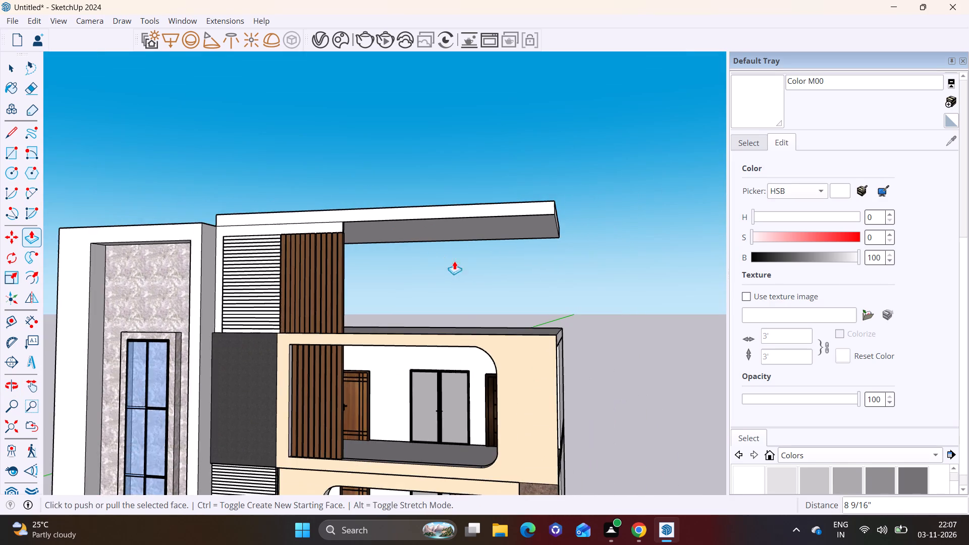
{"action": "middle_click_drag", "start_coordinate": [482, 266], "coordinate": [366, 283], "text": "shift"}
{"action": "scroll", "coordinate": [448, 271], "scroll_direction": "up", "scroll_amount": 1, "text": "shift"}
{"action": "scroll", "coordinate": [366, 283], "scroll_direction": "down", "scroll_amount": 1, "text": "shift"}
{"action": "middle_click_drag", "start_coordinate": [419, 296], "coordinate": [473, 224]}
{"action": "scroll", "coordinate": [425, 255], "scroll_direction": "up", "scroll_amount": 3}
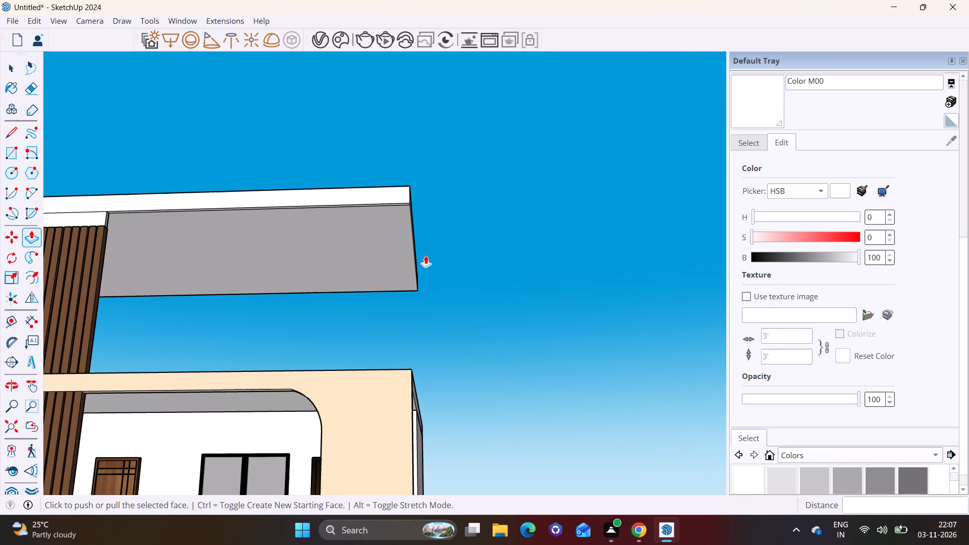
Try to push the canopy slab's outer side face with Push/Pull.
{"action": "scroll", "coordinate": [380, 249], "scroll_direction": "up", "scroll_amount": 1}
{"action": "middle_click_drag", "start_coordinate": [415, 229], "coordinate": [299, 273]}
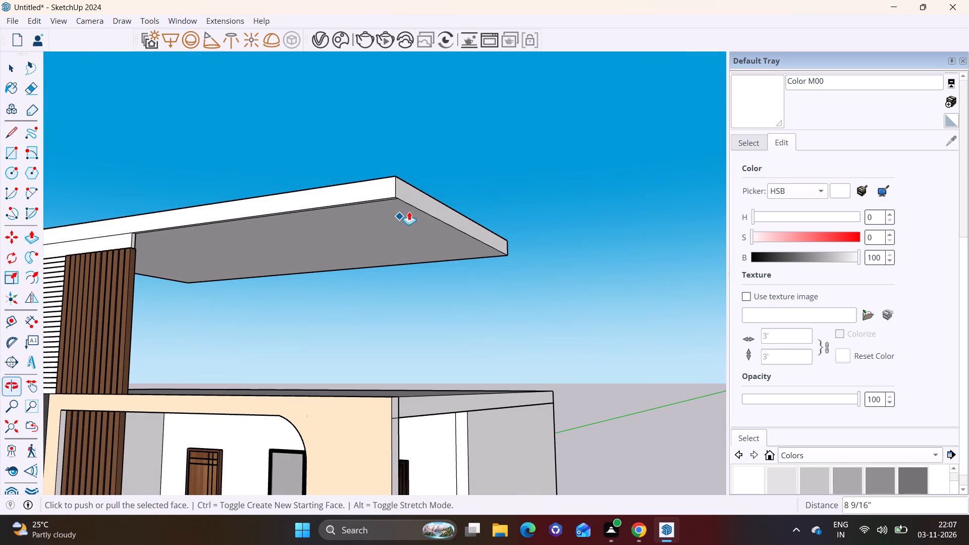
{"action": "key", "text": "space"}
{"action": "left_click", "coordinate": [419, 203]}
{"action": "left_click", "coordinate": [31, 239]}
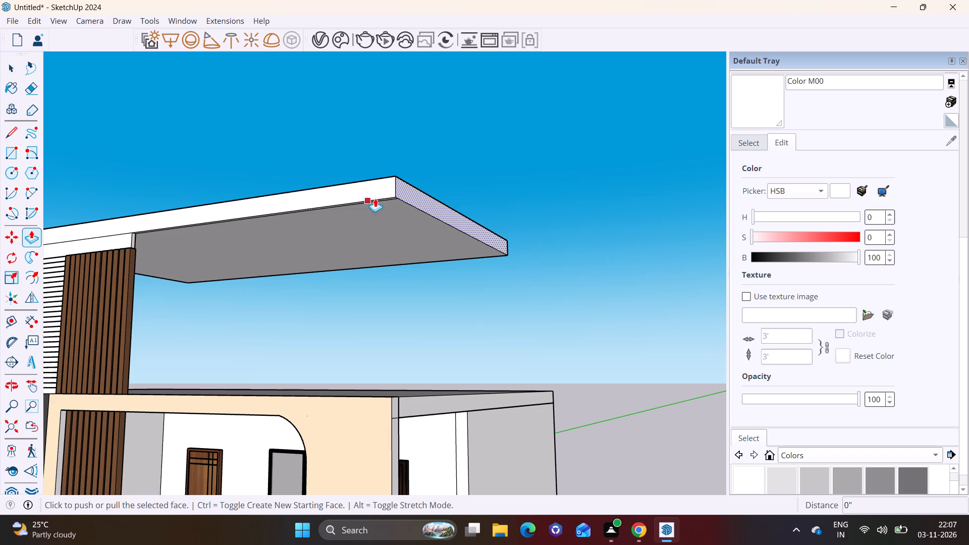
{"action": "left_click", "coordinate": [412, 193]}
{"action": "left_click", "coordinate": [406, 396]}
Erase the leftover seam line running along the front edge of the canopy's underside.
{"action": "middle_click_drag", "start_coordinate": [332, 234], "coordinate": [306, 158]}
{"action": "scroll", "coordinate": [303, 171], "scroll_direction": "up", "scroll_amount": 6}
{"action": "key", "text": "space"}
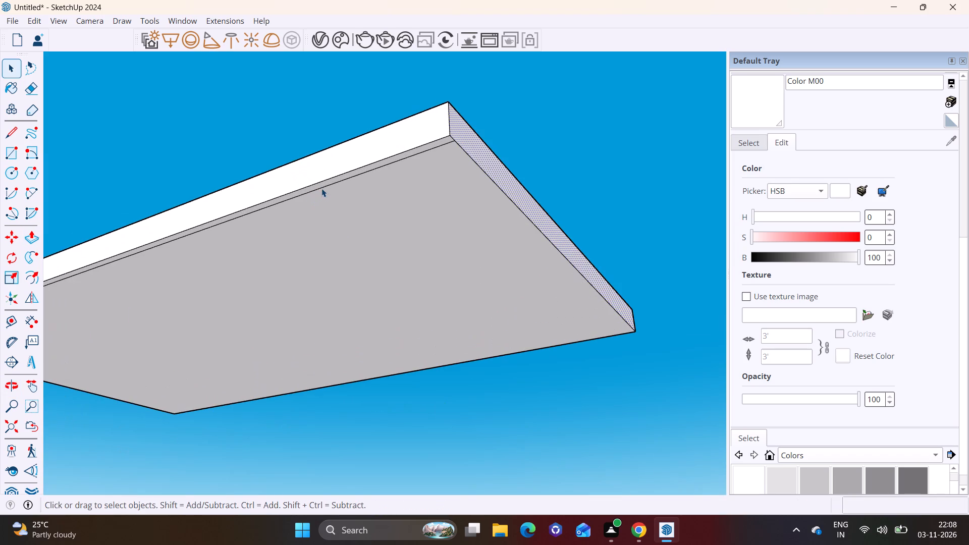
{"action": "left_click", "coordinate": [321, 188]}
{"action": "right_click", "coordinate": [321, 188]}
{"action": "left_click", "coordinate": [339, 209]}
Draw a small square on the canopy's underside at its outer front corner and make it a group.
{"action": "scroll", "coordinate": [323, 223], "scroll_direction": "down", "scroll_amount": 3}
{"action": "middle_click_drag", "start_coordinate": [365, 220], "coordinate": [433, 214]}
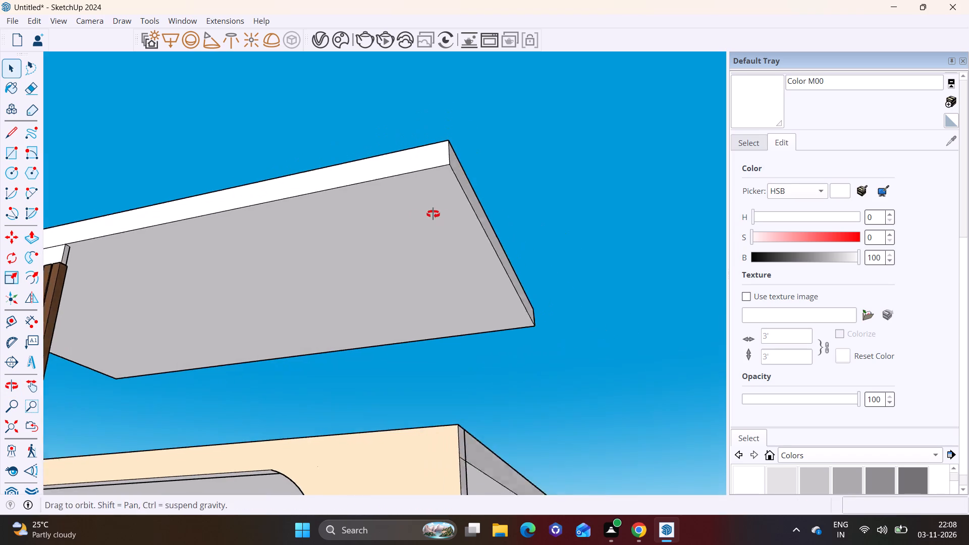
{"action": "middle_click_drag", "start_coordinate": [433, 214], "coordinate": [442, 213]}
{"action": "left_click", "coordinate": [17, 157]}
{"action": "middle_click_drag", "start_coordinate": [205, 223], "coordinate": [146, 259], "text": "shift"}
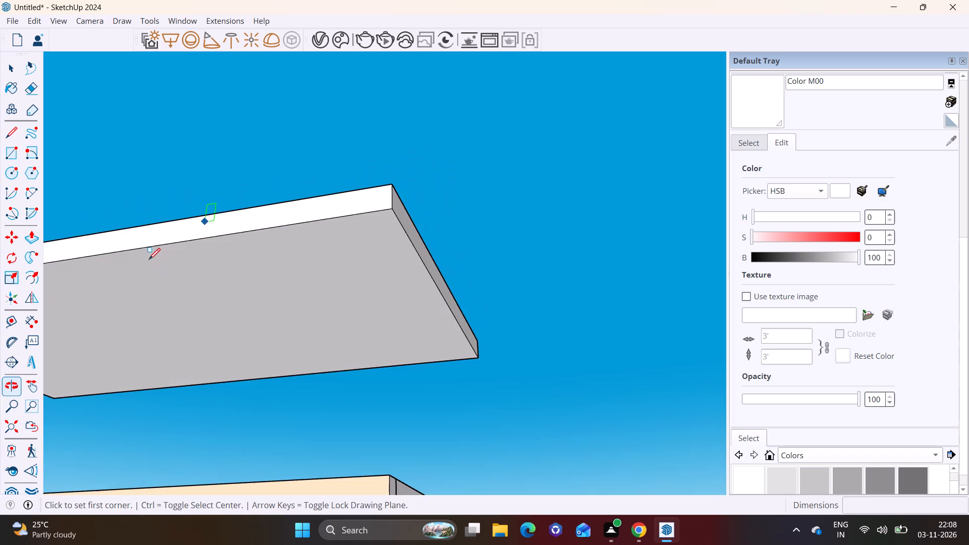
{"action": "middle_click_drag", "start_coordinate": [207, 252], "coordinate": [262, 223]}
{"action": "scroll", "coordinate": [352, 237], "scroll_direction": "up", "scroll_amount": 3}
{"action": "left_click", "coordinate": [466, 179]}
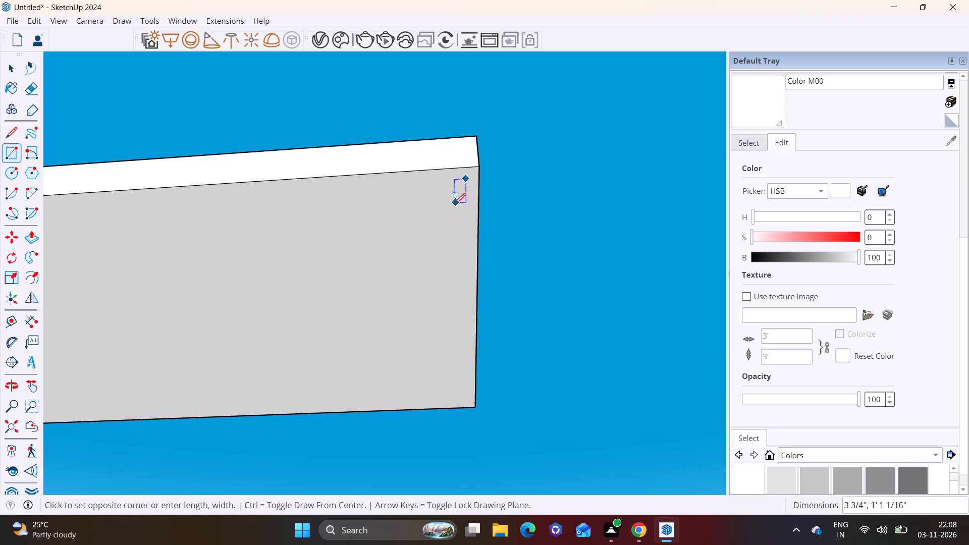
{"action": "left_click", "coordinate": [438, 210]}
{"action": "key", "text": "space"}
{"action": "double_click", "coordinate": [452, 197]}
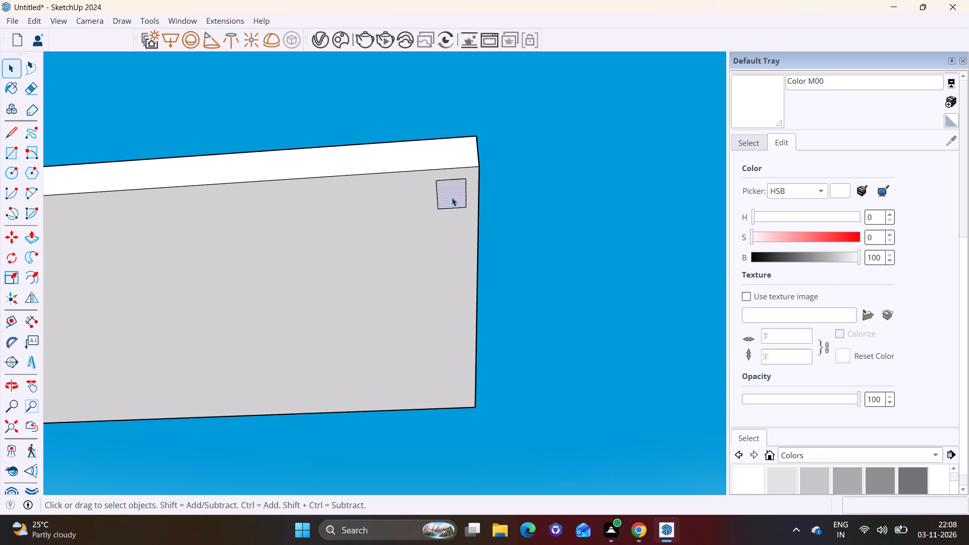
{"action": "right_click", "coordinate": [452, 197]}
{"action": "left_click", "coordinate": [489, 313]}
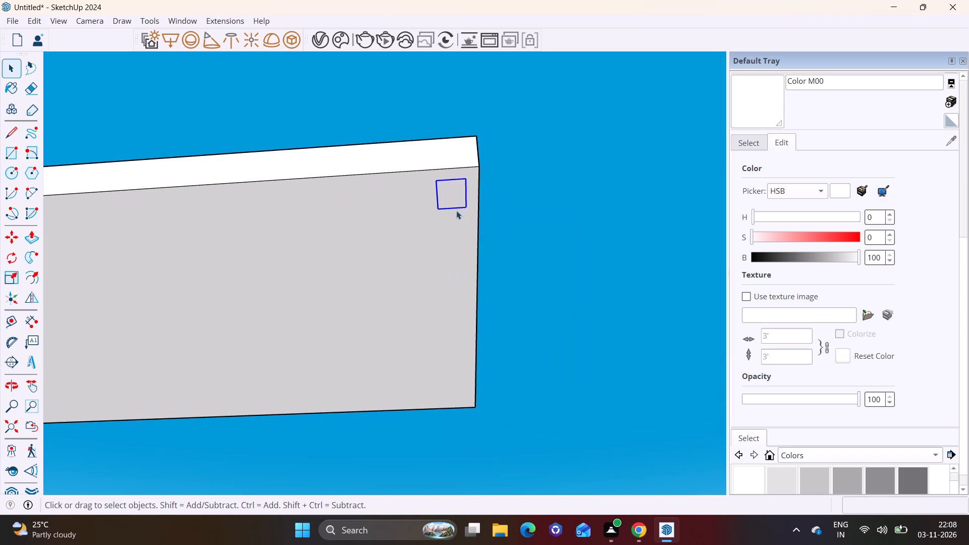
Extrude the grouped square down 10' to the roof with Push/Pull to form a column, and leave the group.
{"action": "triple_click", "coordinate": [454, 193]}
{"action": "left_click", "coordinate": [31, 238]}
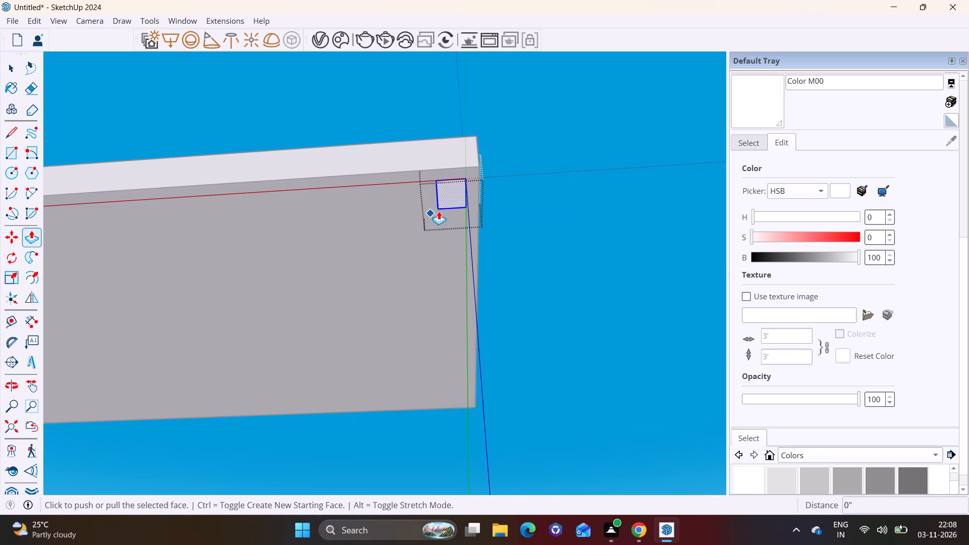
{"action": "left_click", "coordinate": [452, 197]}
{"action": "scroll", "coordinate": [435, 328], "scroll_direction": "down", "scroll_amount": 8}
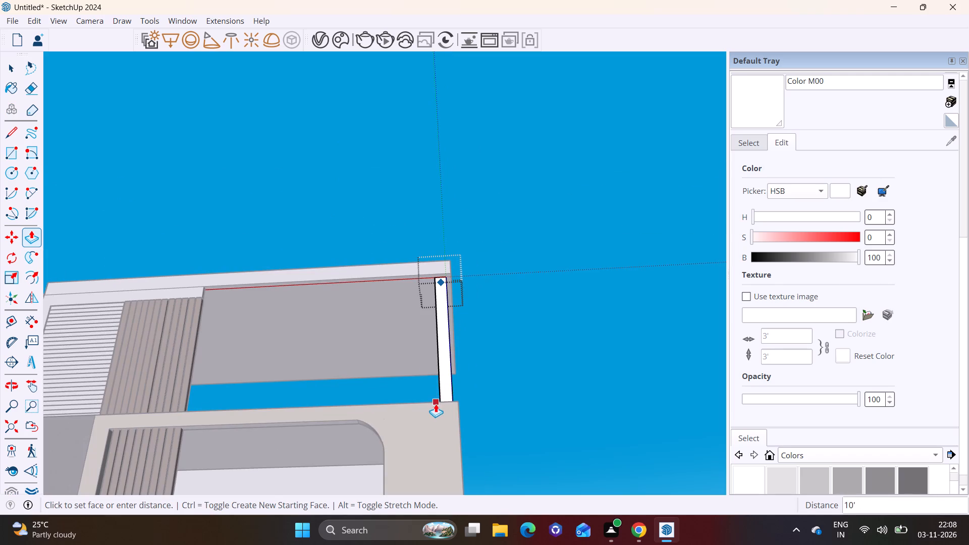
{"action": "left_click", "coordinate": [436, 410]}
{"action": "middle_click_drag", "start_coordinate": [481, 360], "coordinate": [238, 438]}
{"action": "middle_click_drag", "start_coordinate": [614, 344], "coordinate": [394, 325]}
{"action": "scroll", "coordinate": [597, 344], "scroll_direction": "up", "scroll_amount": 1, "text": "shift"}
{"action": "scroll", "coordinate": [385, 303], "scroll_direction": "up", "scroll_amount": 2}
{"action": "middle_click_drag", "start_coordinate": [448, 303], "coordinate": [612, 284]}
{"action": "scroll", "coordinate": [448, 303], "scroll_direction": "up", "scroll_amount": 1}
{"action": "scroll", "coordinate": [422, 285], "scroll_direction": "down", "scroll_amount": 9}
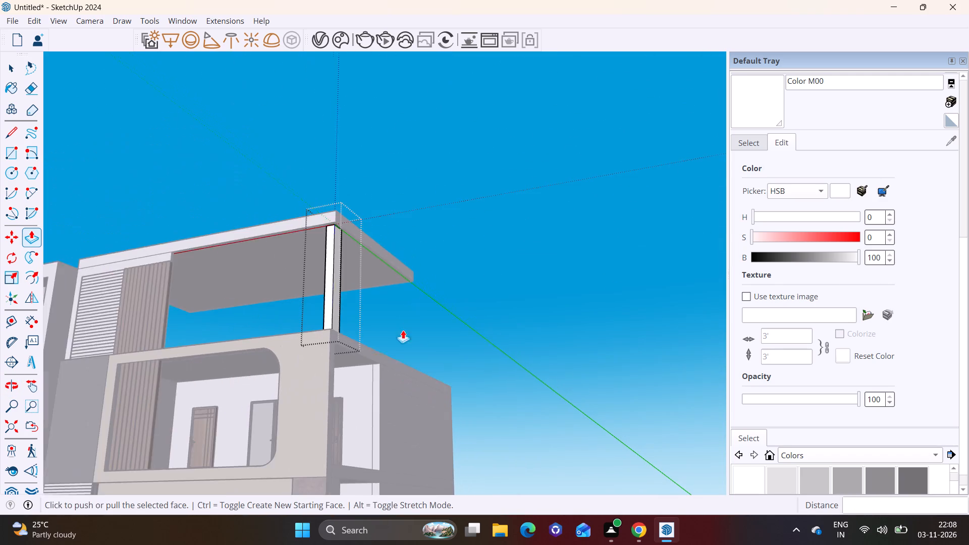
{"action": "scroll", "coordinate": [403, 330], "scroll_direction": "down", "scroll_amount": 11}
{"action": "key", "text": "space"}
{"action": "left_click", "coordinate": [493, 339]}
Examine the canopy and its front column within the whole building from the front and side.
{"action": "middle_click_drag", "start_coordinate": [430, 475], "coordinate": [430, 493]}
{"action": "scroll", "coordinate": [430, 493], "scroll_direction": "down", "scroll_amount": 1}
{"action": "scroll", "coordinate": [392, 386], "scroll_direction": "down", "scroll_amount": 3}
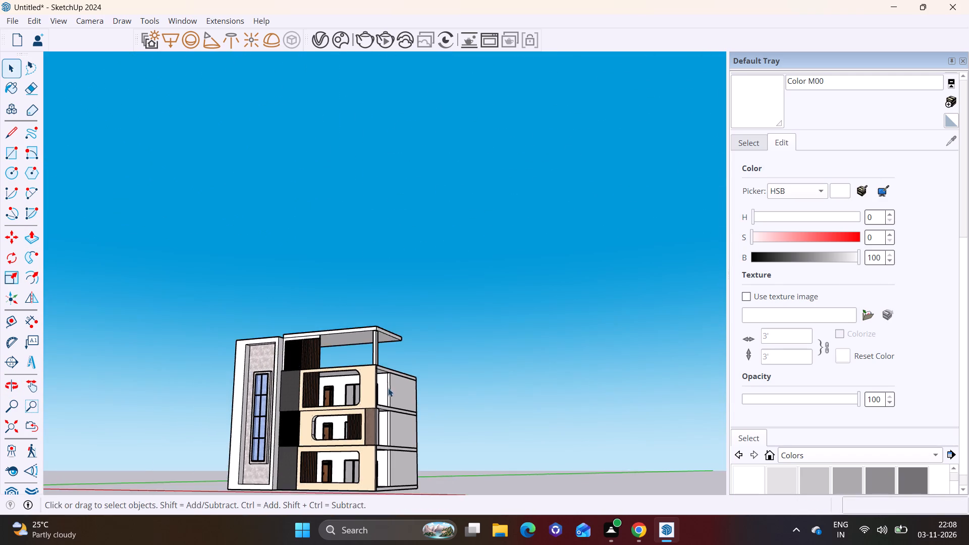
{"action": "middle_click_drag", "start_coordinate": [460, 292], "coordinate": [479, 263], "text": "shift"}
{"action": "middle_click_drag", "start_coordinate": [468, 335], "coordinate": [488, 460]}
{"action": "middle_click_drag", "start_coordinate": [423, 383], "coordinate": [533, 349]}
{"action": "scroll", "coordinate": [403, 361], "scroll_direction": "up", "scroll_amount": 6}
{"action": "middle_click_drag", "start_coordinate": [377, 364], "coordinate": [461, 264], "text": "shift"}
{"action": "middle_click_drag", "start_coordinate": [451, 312], "coordinate": [430, 275]}
Extend the canopy slab's rear face 13' 3 1/2" toward the back of the building with Push/Pull.
{"action": "scroll", "coordinate": [506, 193], "scroll_direction": "up", "scroll_amount": 7}
{"action": "middle_click_drag", "start_coordinate": [528, 164], "coordinate": [198, 200]}
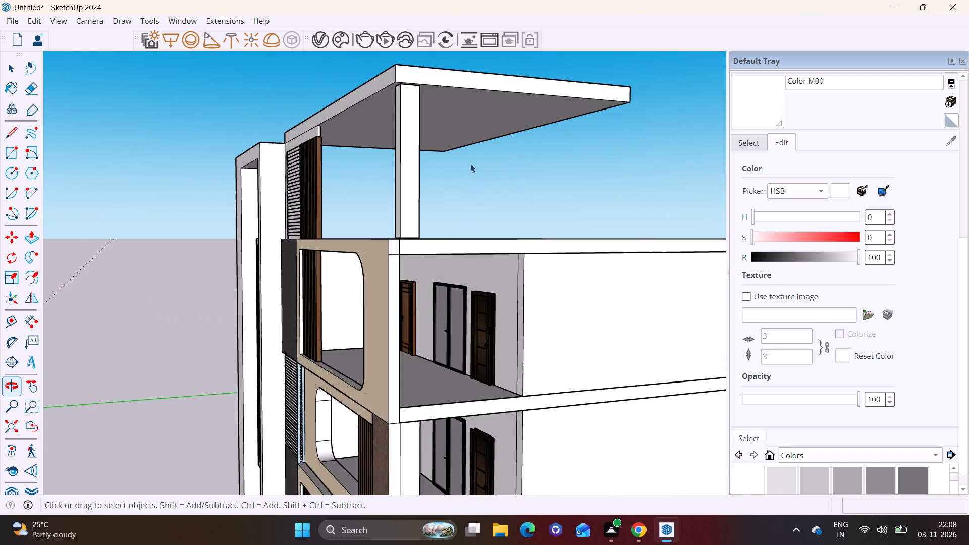
{"action": "scroll", "coordinate": [566, 130], "scroll_direction": "up", "scroll_amount": 3}
{"action": "middle_click_drag", "start_coordinate": [535, 140], "coordinate": [317, 184], "text": "shift"}
{"action": "middle_click_drag", "start_coordinate": [378, 179], "coordinate": [69, 175]}
{"action": "scroll", "coordinate": [183, 159], "scroll_direction": "up", "scroll_amount": 2}
{"action": "left_click", "coordinate": [137, 178]}
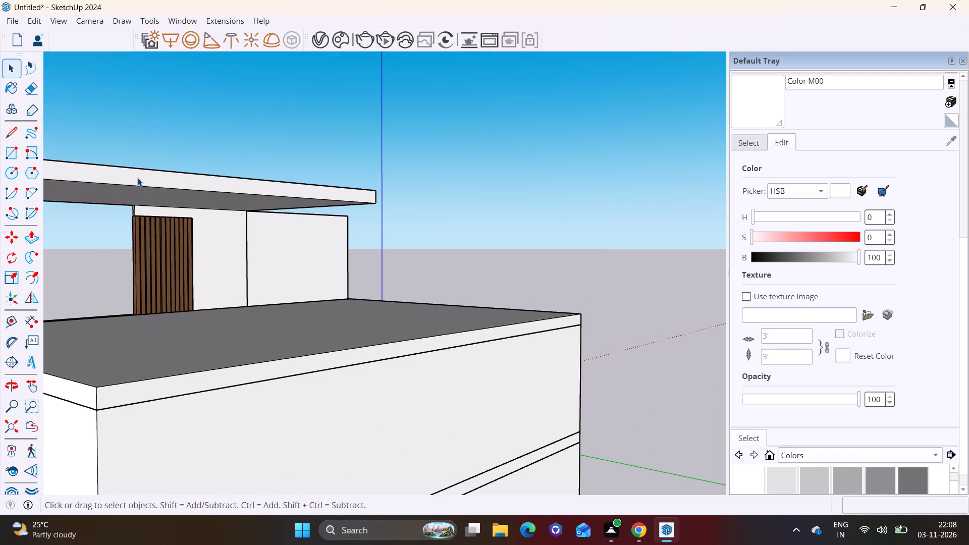
{"action": "left_click", "coordinate": [32, 238]}
{"action": "left_click", "coordinate": [99, 178]}
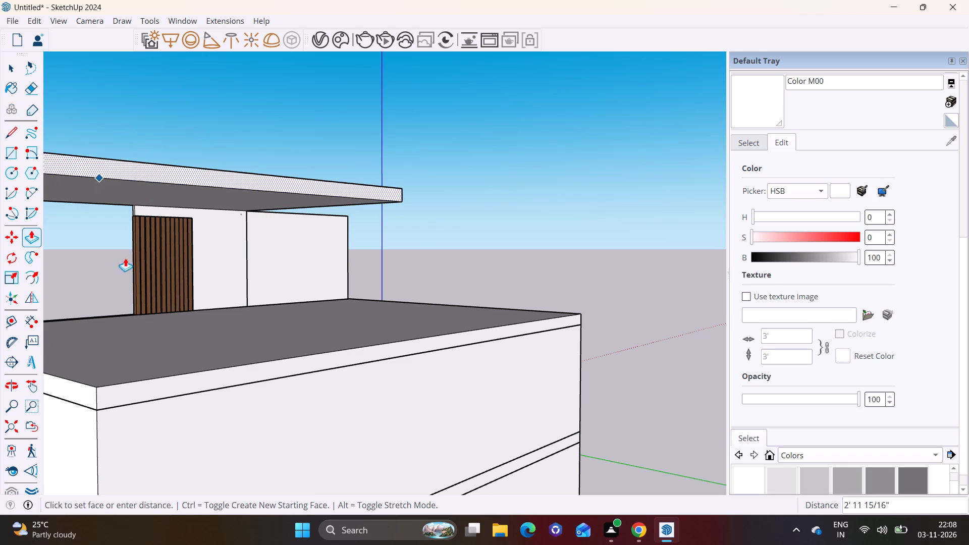
{"action": "left_click", "coordinate": [187, 359]}
Push the canopy slab's rear face back in by about 4' 10" to shorten its overhang.
{"action": "scroll", "coordinate": [123, 296], "scroll_direction": "down", "scroll_amount": 3}
{"action": "middle_click_drag", "start_coordinate": [204, 290], "coordinate": [574, 270]}
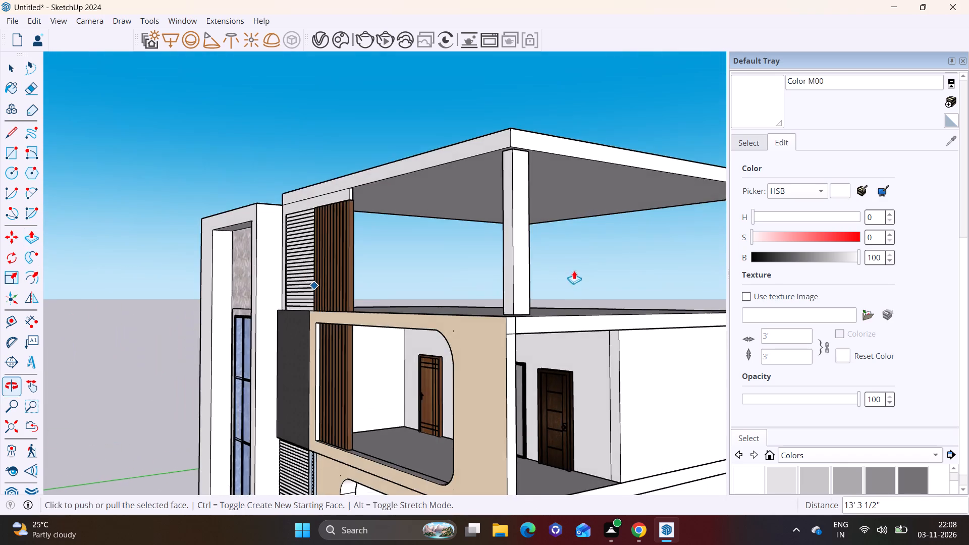
{"action": "scroll", "coordinate": [557, 266], "scroll_direction": "down", "scroll_amount": 3}
{"action": "middle_click_drag", "start_coordinate": [460, 278], "coordinate": [416, 284], "text": "shift"}
{"action": "middle_click_drag", "start_coordinate": [434, 280], "coordinate": [779, 276]}
{"action": "middle_click_drag", "start_coordinate": [560, 247], "coordinate": [363, 263]}
{"action": "middle_click_drag", "start_coordinate": [365, 259], "coordinate": [106, 296]}
{"action": "middle_click_drag", "start_coordinate": [549, 236], "coordinate": [381, 248]}
{"action": "scroll", "coordinate": [509, 254], "scroll_direction": "up", "scroll_amount": 4}
{"action": "middle_click_drag", "start_coordinate": [502, 250], "coordinate": [498, 250]}
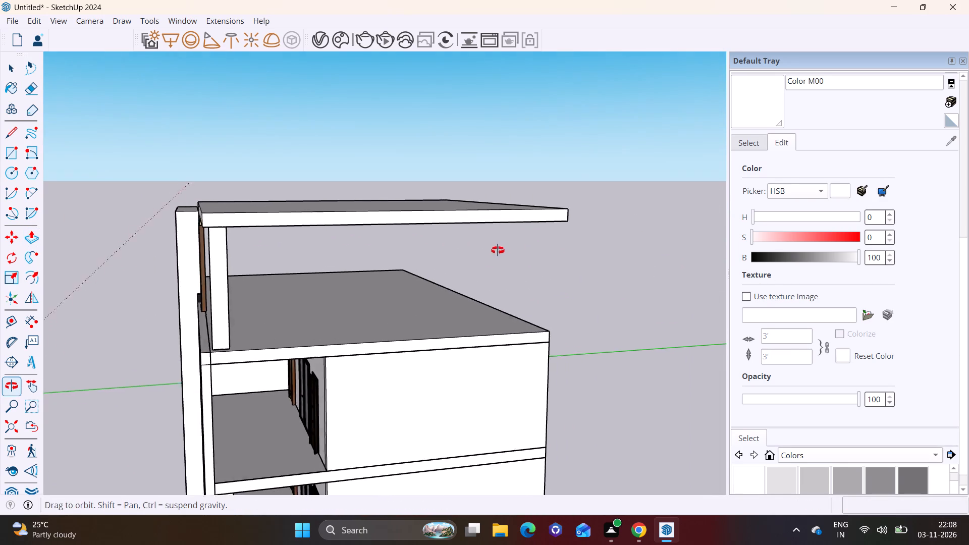
{"action": "middle_click_drag", "start_coordinate": [498, 250], "coordinate": [499, 184]}
{"action": "middle_click_drag", "start_coordinate": [576, 189], "coordinate": [334, 219]}
{"action": "left_click", "coordinate": [478, 190]}
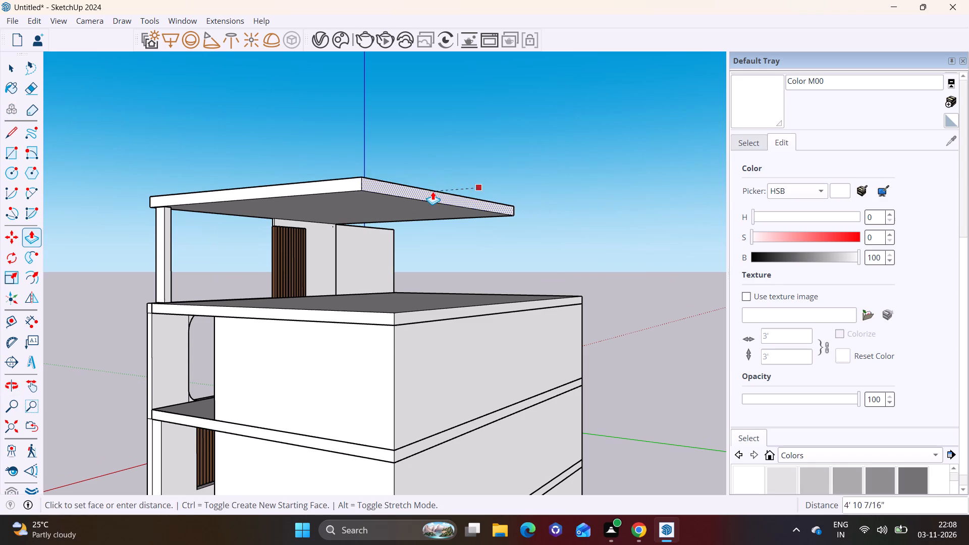
{"action": "left_click", "coordinate": [430, 192]}
Copy the front column 23' 11 5/8" along the green axis to the canopy's rear corner.
{"action": "middle_click_drag", "start_coordinate": [351, 214], "coordinate": [376, 146]}
{"action": "left_click", "coordinate": [5, 148]}
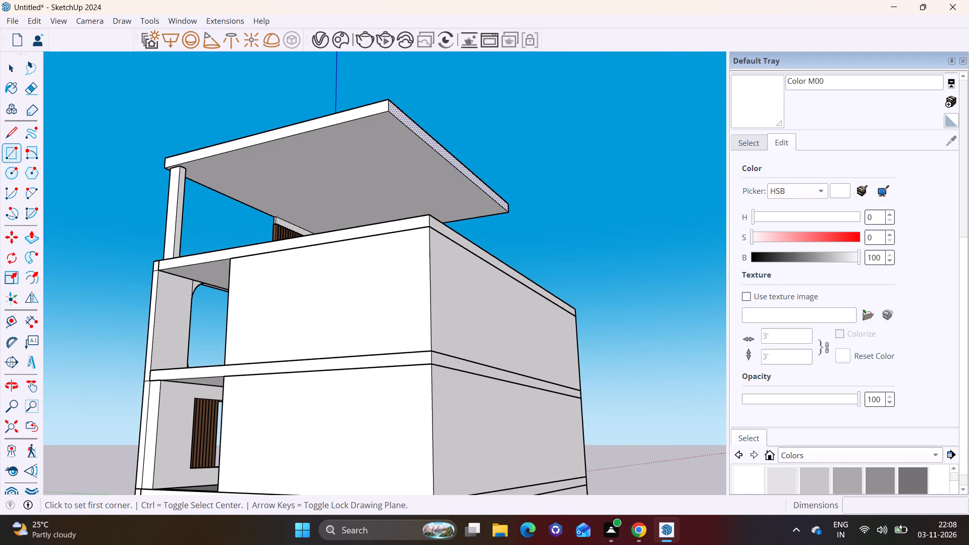
{"action": "key", "text": "space"}
{"action": "left_click", "coordinate": [177, 219]}
{"action": "key", "text": "m"}
{"action": "left_click", "coordinate": [177, 219]}
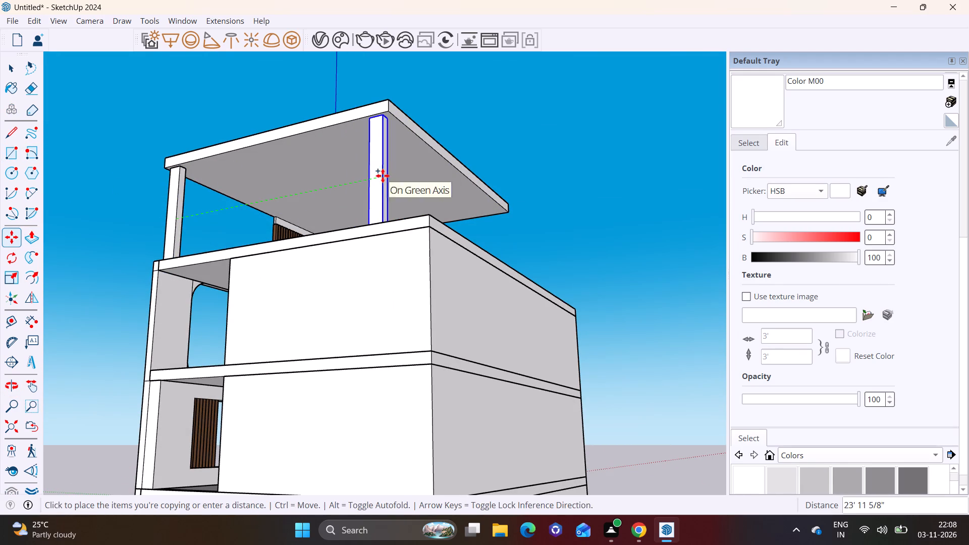
{"action": "left_click", "coordinate": [384, 176]}
{"action": "key", "text": "space"}
Copy the rear column across to the opposite rear corner of the canopy.
{"action": "middle_click_drag", "start_coordinate": [389, 214], "coordinate": [104, 225]}
{"action": "left_click", "coordinate": [176, 205]}
{"action": "key", "text": "m"}
{"action": "left_click", "coordinate": [177, 205]}
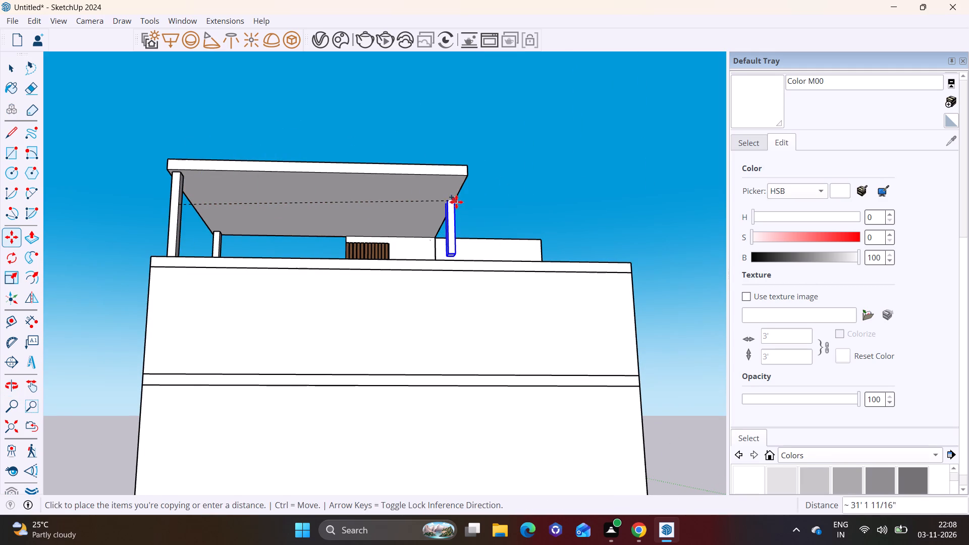
{"action": "left_click", "coordinate": [457, 213]}
{"action": "key", "text": "space"}
{"action": "left_click", "coordinate": [143, 215]}
Examine the column-supported canopy on the building from the front, from above and from below.
{"action": "scroll", "coordinate": [151, 230], "scroll_direction": "down", "scroll_amount": 4}
{"action": "middle_click_drag", "start_coordinate": [208, 265], "coordinate": [715, 322]}
{"action": "middle_click_drag", "start_coordinate": [453, 302], "coordinate": [905, 307]}
{"action": "scroll", "coordinate": [490, 239], "scroll_direction": "down", "scroll_amount": 2}
{"action": "middle_click_drag", "start_coordinate": [449, 254], "coordinate": [372, 214]}
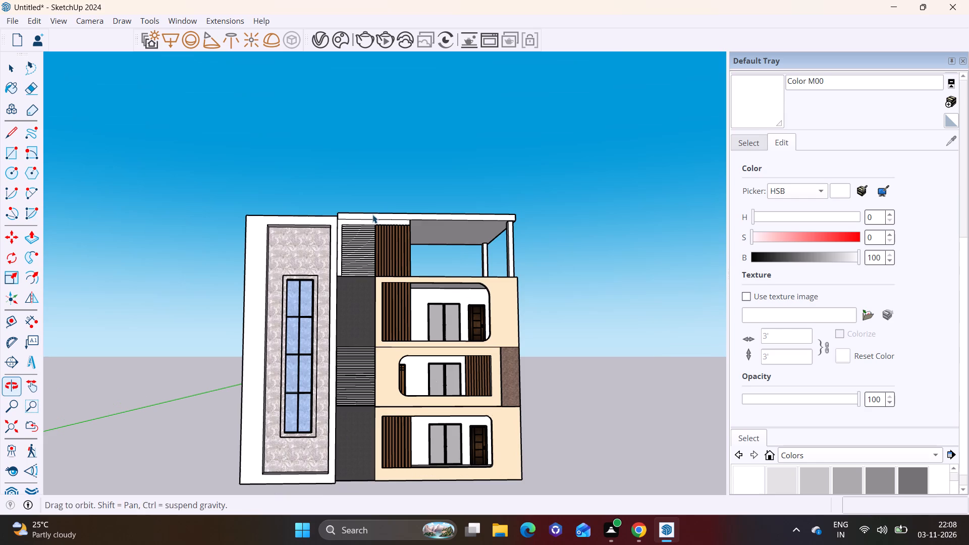
{"action": "middle_click_drag", "start_coordinate": [483, 219], "coordinate": [391, 297], "text": "shift"}
{"action": "middle_click_drag", "start_coordinate": [378, 298], "coordinate": [403, 166]}
{"action": "scroll", "coordinate": [403, 166], "scroll_direction": "up", "scroll_amount": 1}
{"action": "middle_click_drag", "start_coordinate": [402, 289], "coordinate": [350, 450]}
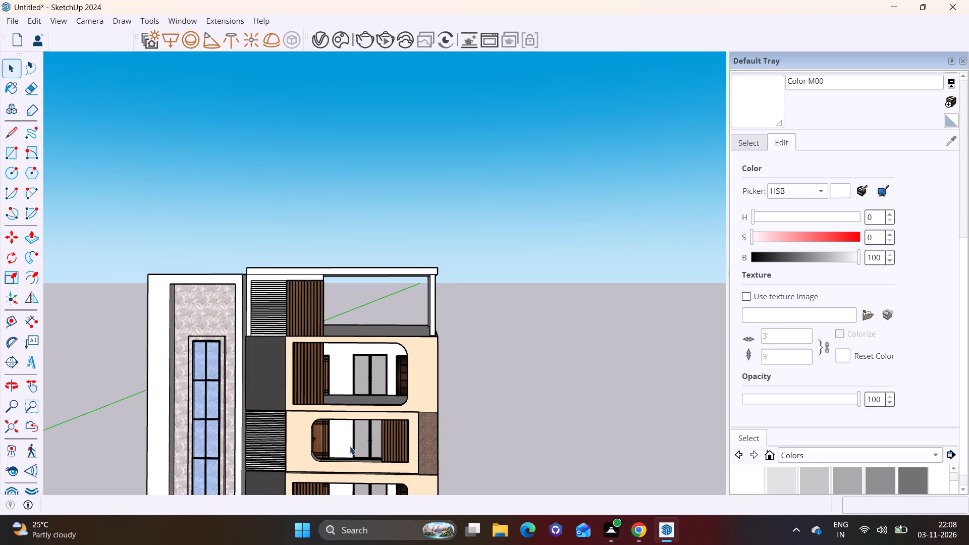
{"action": "middle_click_drag", "start_coordinate": [463, 304], "coordinate": [177, 223]}
{"action": "scroll", "coordinate": [358, 252], "scroll_direction": "up", "scroll_amount": 2}
{"action": "scroll", "coordinate": [397, 276], "scroll_direction": "up", "scroll_amount": 1}
{"action": "middle_click_drag", "start_coordinate": [409, 276], "coordinate": [509, 216]}
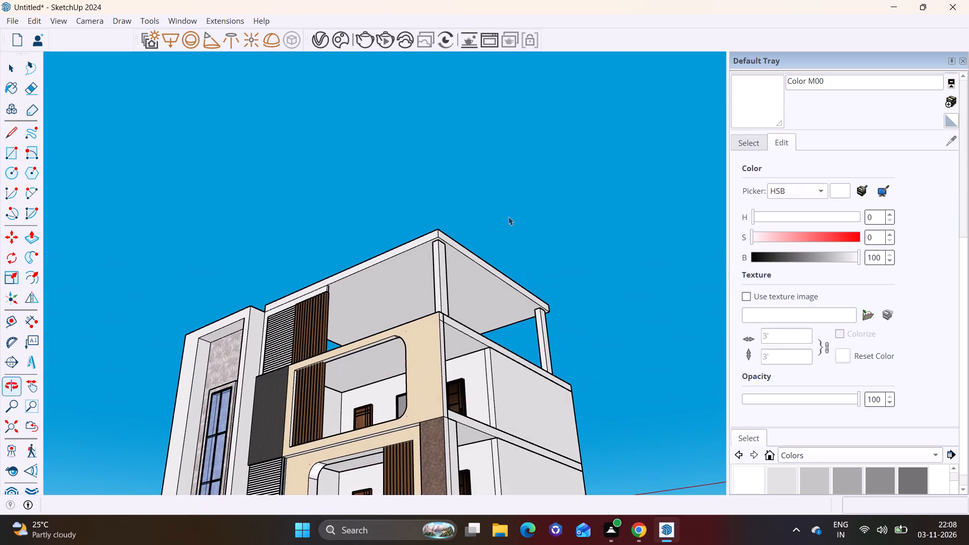
Draw a narrow rectangle about 23' 3" by 1' 10" on the canopy's underside, beside the front and rear columns.
{"action": "scroll", "coordinate": [420, 273], "scroll_direction": "up", "scroll_amount": 1}
{"action": "middle_click_drag", "start_coordinate": [582, 295], "coordinate": [66, 297]}
{"action": "middle_click_drag", "start_coordinate": [376, 292], "coordinate": [172, 355]}
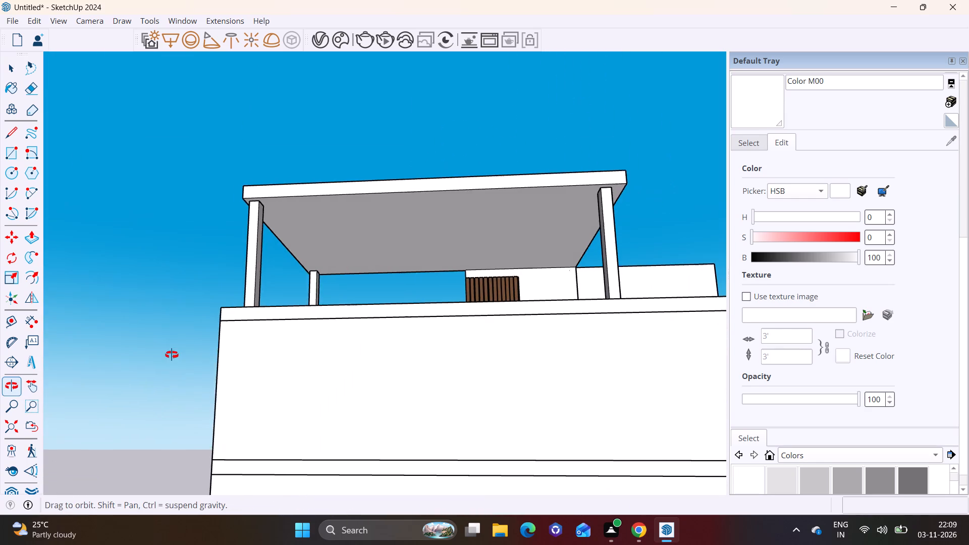
{"action": "middle_click_drag", "start_coordinate": [172, 355], "coordinate": [171, 355]}
{"action": "scroll", "coordinate": [282, 267], "scroll_direction": "up", "scroll_amount": 5}
{"action": "middle_click_drag", "start_coordinate": [343, 260], "coordinate": [353, 241]}
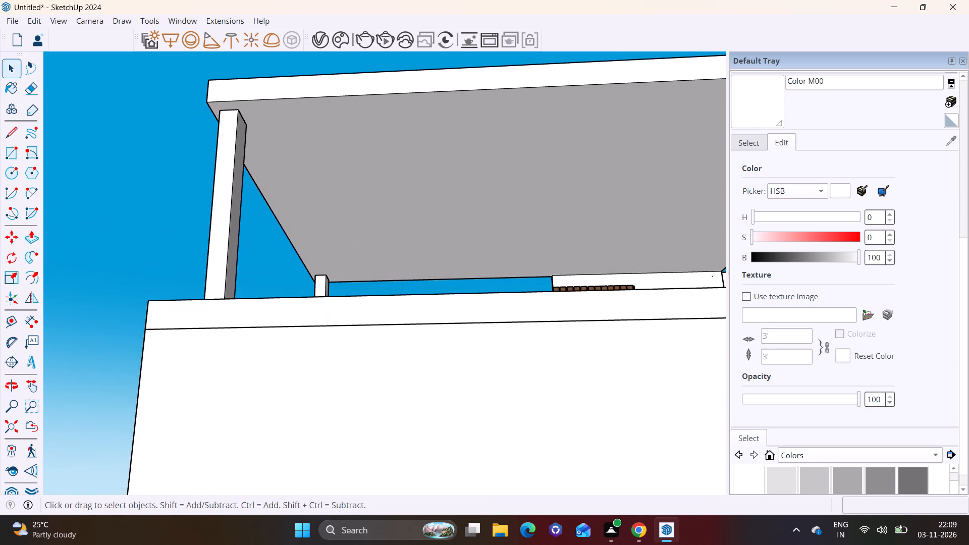
{"action": "left_click", "coordinate": [10, 154]}
{"action": "left_click", "coordinate": [362, 273]}
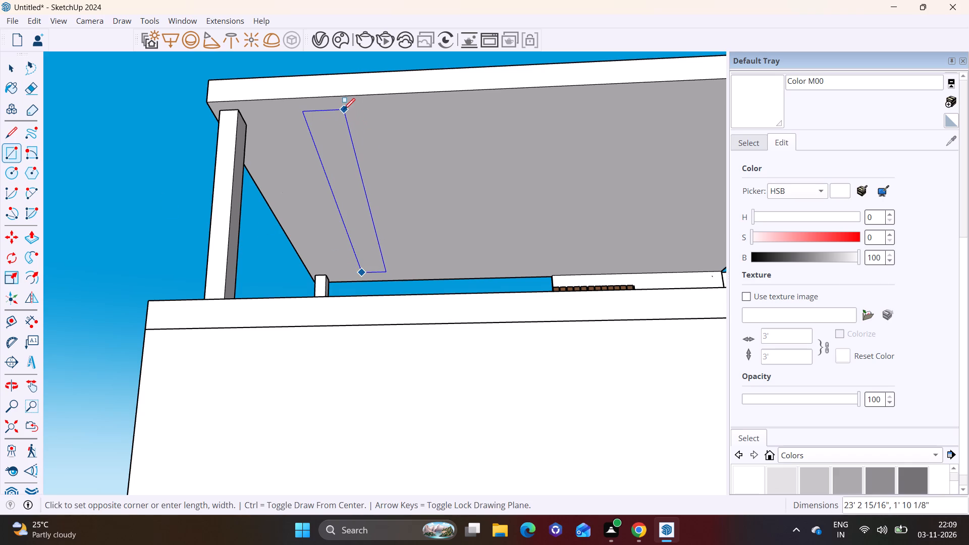
{"action": "left_click", "coordinate": [342, 107]}
{"action": "key", "text": "space"}
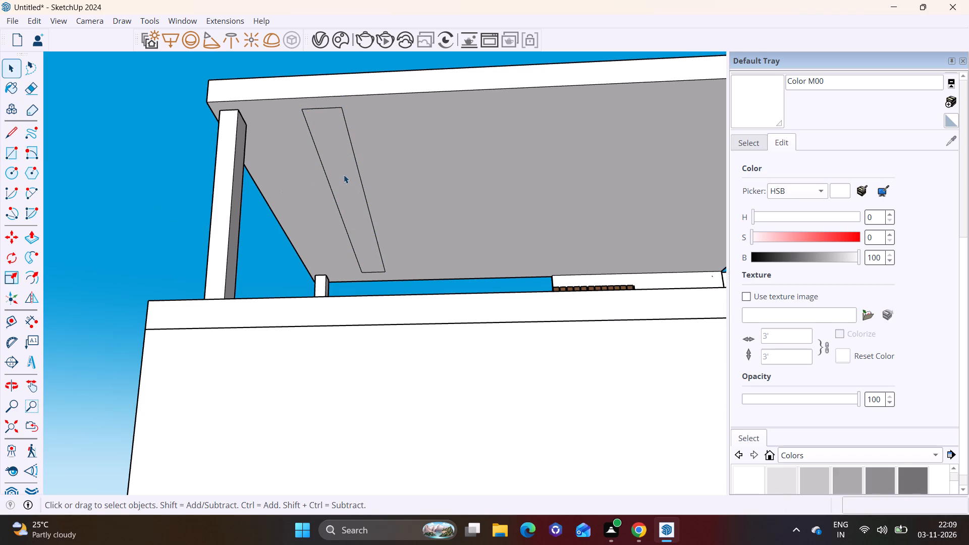
Push the narrow rectangle up through the full thickness of the canopy slab to cut a slot opening.
{"action": "left_click", "coordinate": [345, 173]}
{"action": "left_click", "coordinate": [28, 241]}
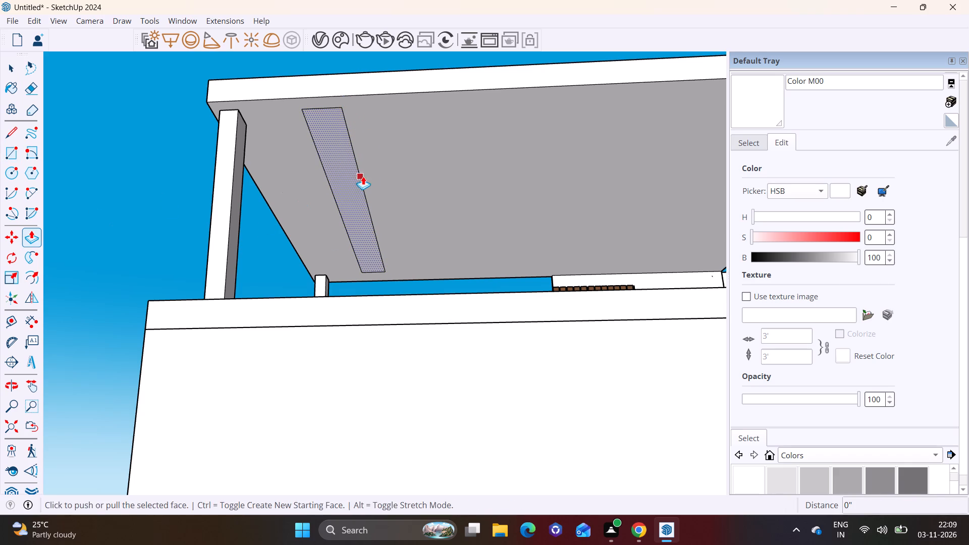
{"action": "left_click_drag", "start_coordinate": [346, 166], "coordinate": [347, 156]}
{"action": "left_click", "coordinate": [333, 75]}
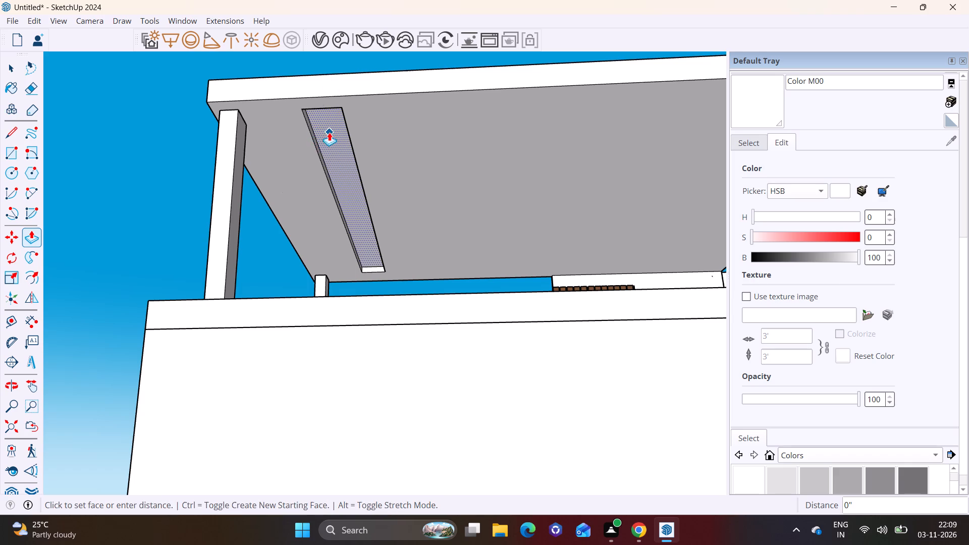
{"action": "left_click", "coordinate": [329, 132]}
{"action": "left_click", "coordinate": [332, 73]}
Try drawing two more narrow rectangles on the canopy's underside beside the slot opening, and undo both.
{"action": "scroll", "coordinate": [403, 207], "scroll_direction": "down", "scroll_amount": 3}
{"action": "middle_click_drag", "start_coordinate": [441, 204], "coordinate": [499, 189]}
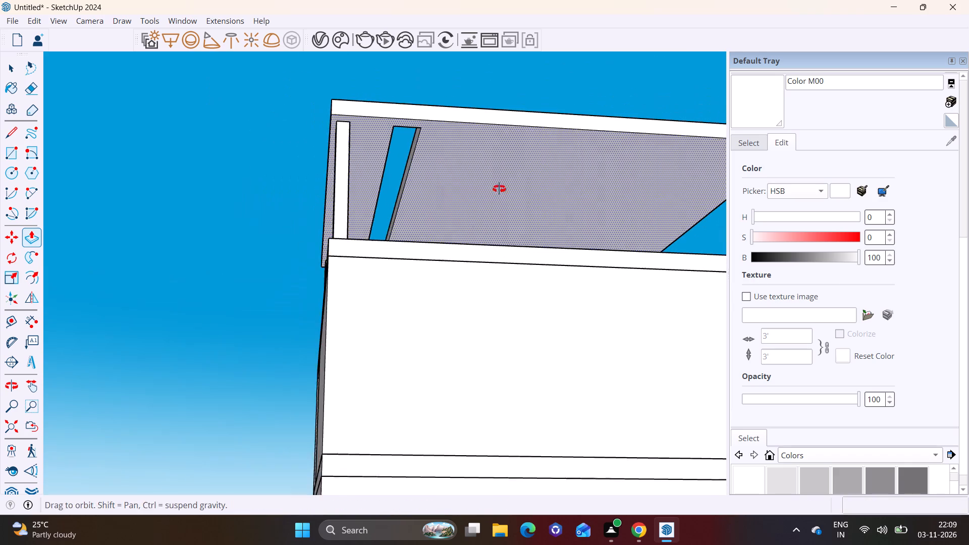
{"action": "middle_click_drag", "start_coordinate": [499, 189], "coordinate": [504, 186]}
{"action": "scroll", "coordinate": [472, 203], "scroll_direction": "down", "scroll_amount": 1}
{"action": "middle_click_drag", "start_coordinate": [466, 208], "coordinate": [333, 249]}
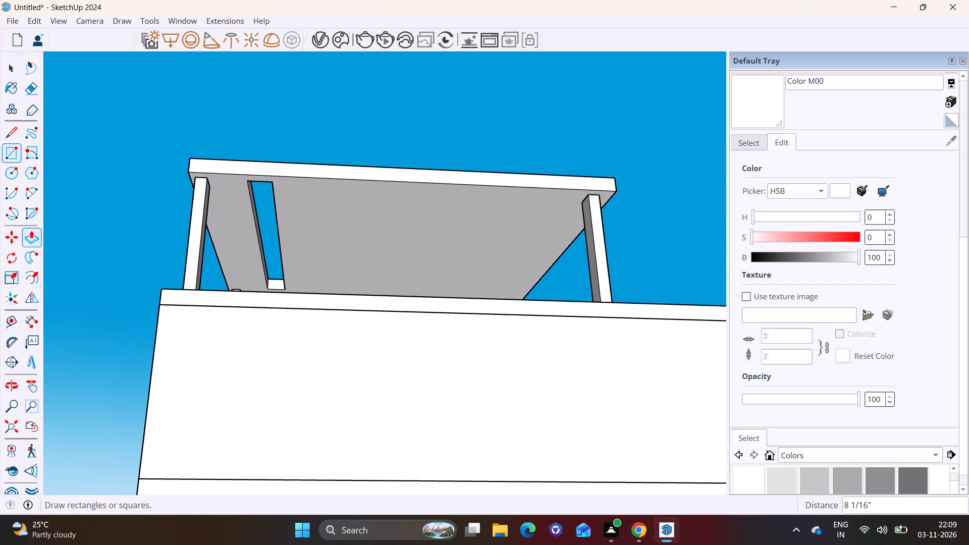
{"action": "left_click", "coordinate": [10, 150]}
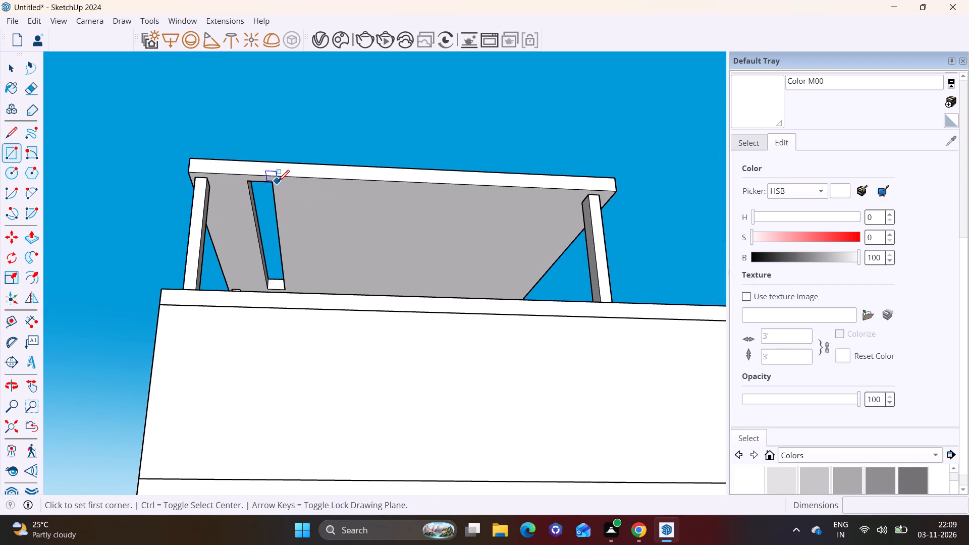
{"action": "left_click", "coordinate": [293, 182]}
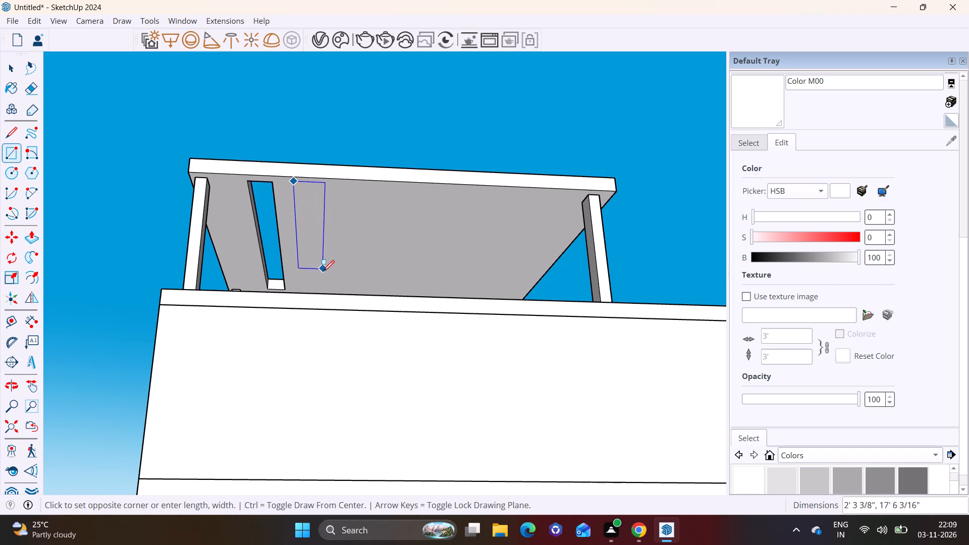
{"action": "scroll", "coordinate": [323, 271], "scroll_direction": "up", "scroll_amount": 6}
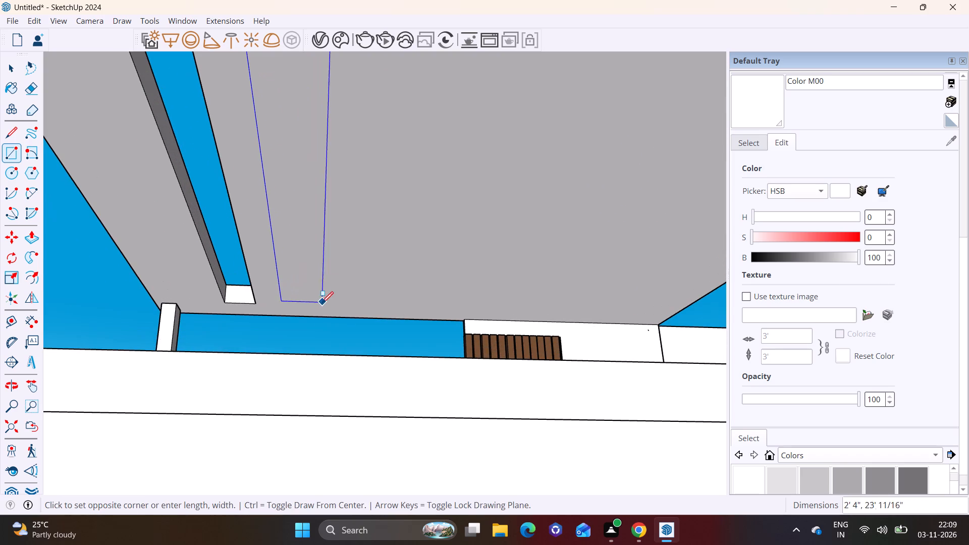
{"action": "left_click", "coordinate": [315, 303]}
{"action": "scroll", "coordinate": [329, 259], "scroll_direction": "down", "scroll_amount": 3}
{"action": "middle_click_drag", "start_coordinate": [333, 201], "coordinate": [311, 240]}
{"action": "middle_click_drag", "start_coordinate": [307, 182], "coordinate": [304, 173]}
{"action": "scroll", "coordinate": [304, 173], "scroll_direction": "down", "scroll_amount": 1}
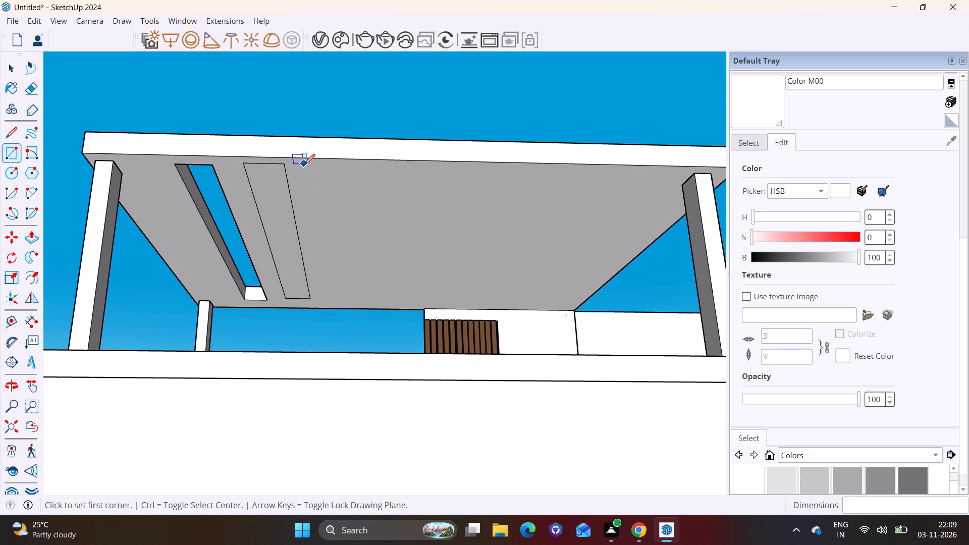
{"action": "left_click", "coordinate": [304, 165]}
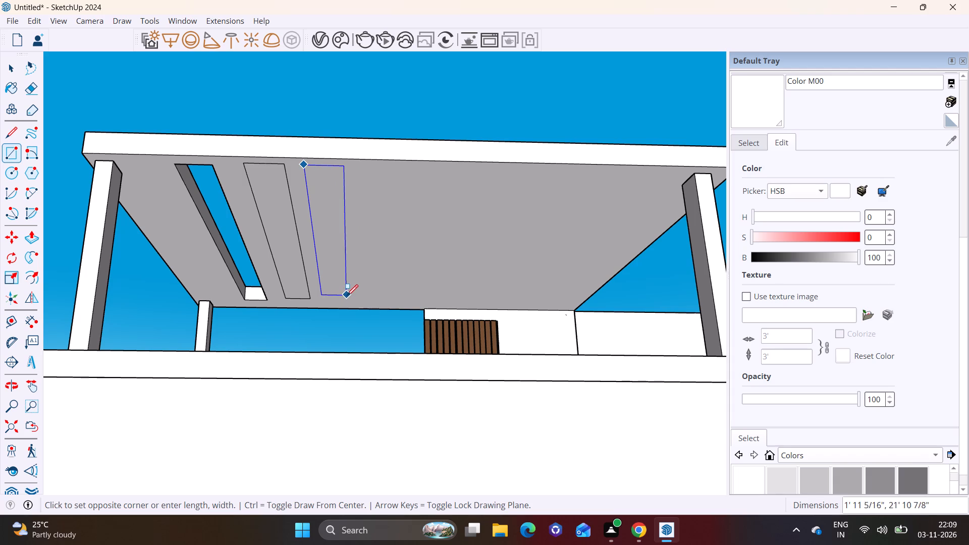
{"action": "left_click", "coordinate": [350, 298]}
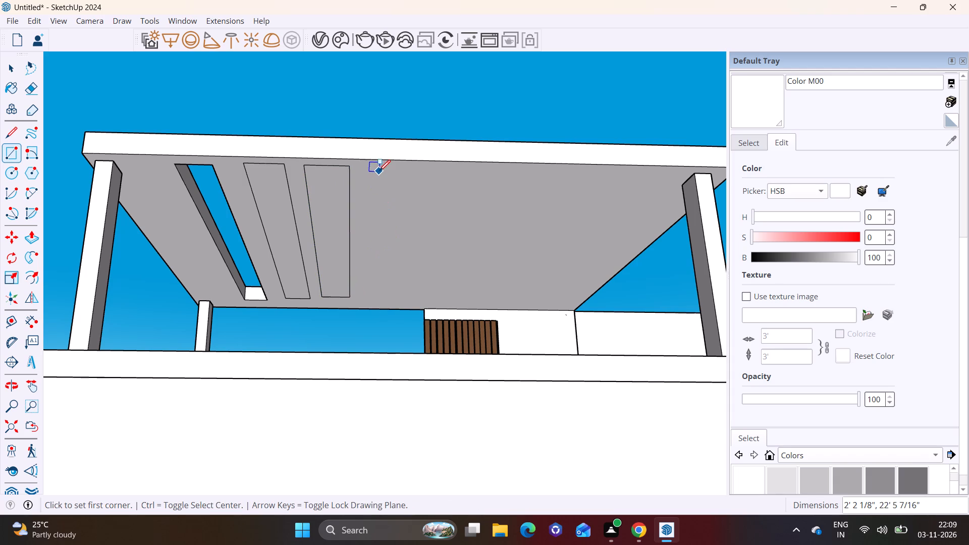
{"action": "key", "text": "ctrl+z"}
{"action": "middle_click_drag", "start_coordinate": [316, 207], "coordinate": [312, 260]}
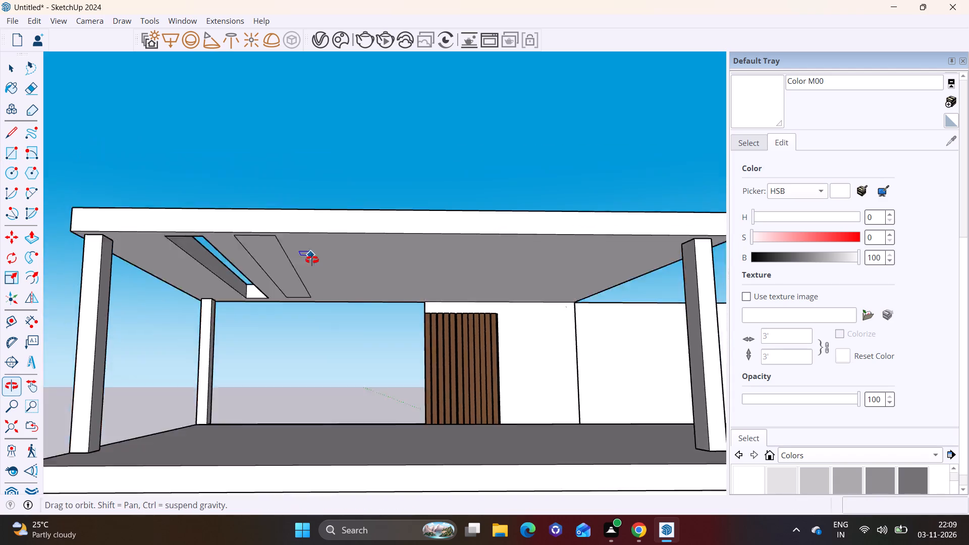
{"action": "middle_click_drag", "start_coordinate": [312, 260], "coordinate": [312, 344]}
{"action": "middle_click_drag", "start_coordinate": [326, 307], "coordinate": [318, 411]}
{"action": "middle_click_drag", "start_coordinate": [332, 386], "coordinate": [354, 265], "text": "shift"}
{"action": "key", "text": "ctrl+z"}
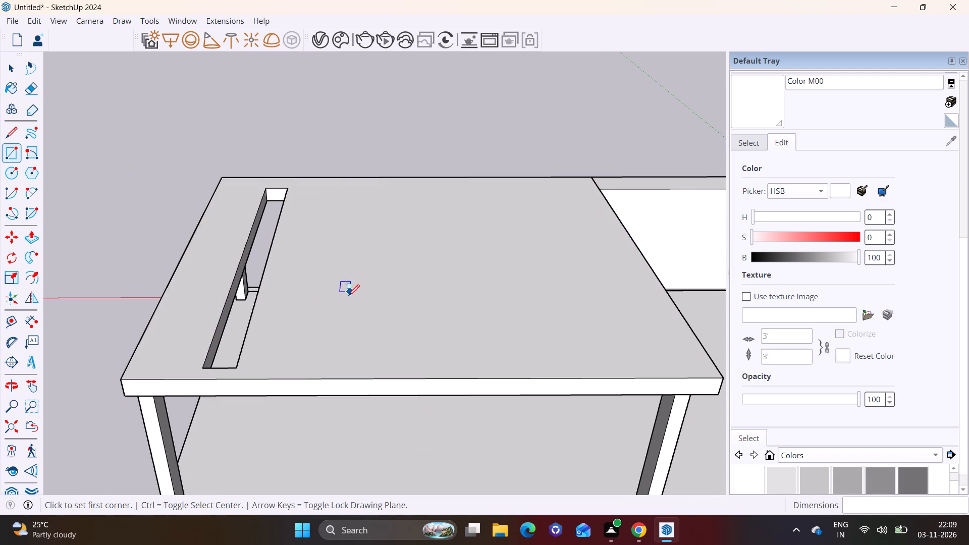
Draw two narrow rectangles, each about 2' by 23' 5", on the canopy's top face, spaced side by side next to the slot opening.
{"action": "middle_click_drag", "start_coordinate": [356, 290], "coordinate": [375, 140]}
{"action": "middle_click_drag", "start_coordinate": [342, 238], "coordinate": [338, 298]}
{"action": "middle_click_drag", "start_coordinate": [305, 194], "coordinate": [334, 369]}
{"action": "middle_click_drag", "start_coordinate": [337, 281], "coordinate": [300, 194], "text": "shift"}
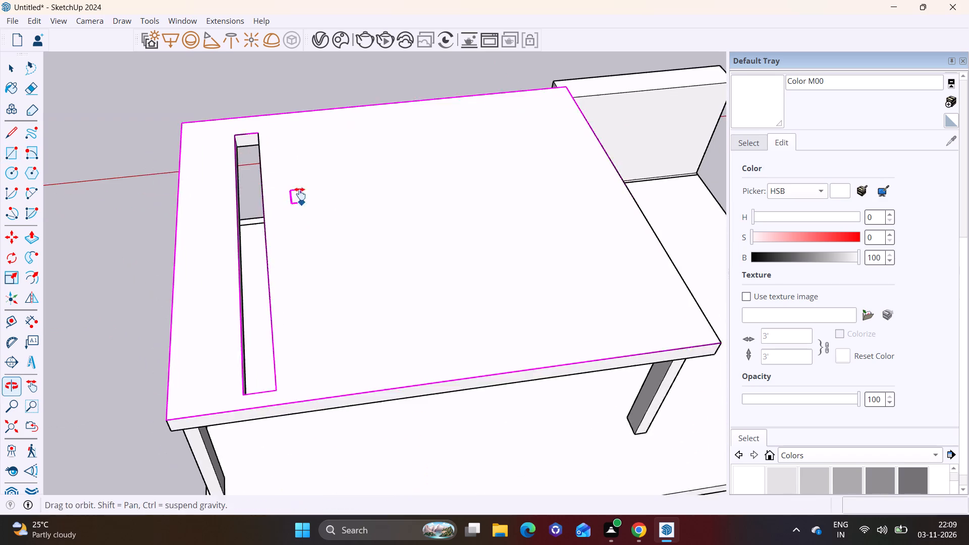
{"action": "middle_click_drag", "start_coordinate": [300, 194], "coordinate": [300, 187], "text": "shift"}
{"action": "middle_click_drag", "start_coordinate": [296, 238], "coordinate": [276, 376]}
{"action": "middle_click_drag", "start_coordinate": [294, 367], "coordinate": [307, 215], "text": "shift"}
{"action": "middle_click_drag", "start_coordinate": [303, 253], "coordinate": [302, 285]}
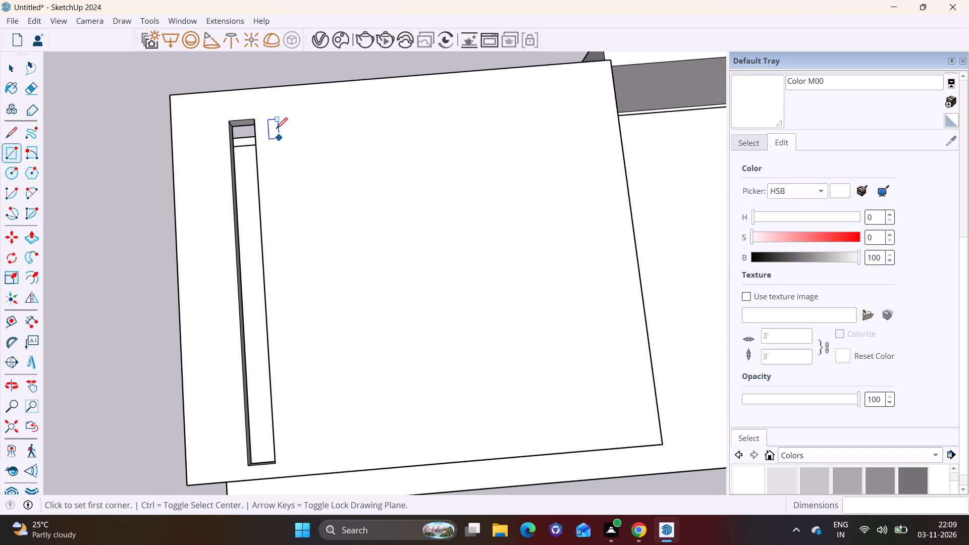
{"action": "left_click", "coordinate": [295, 115]}
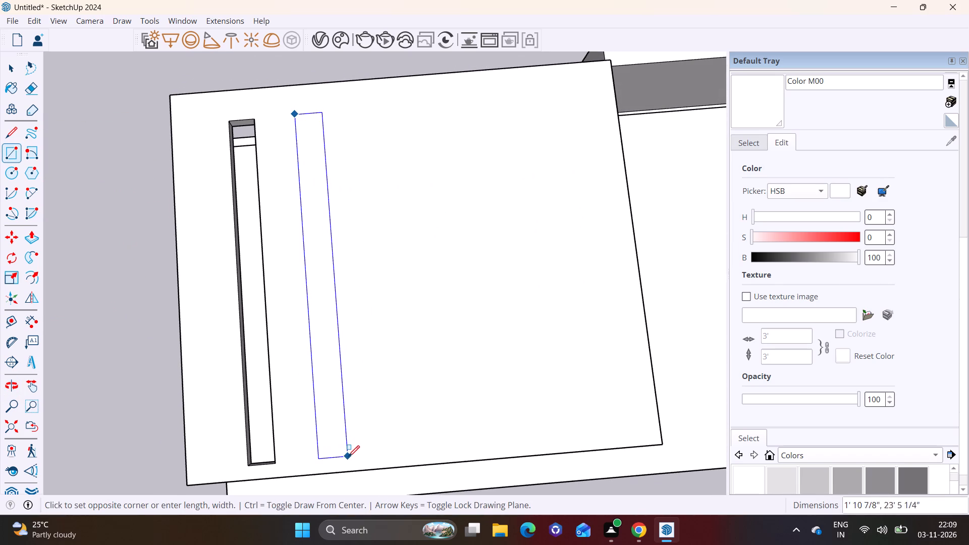
{"action": "left_click", "coordinate": [350, 457]}
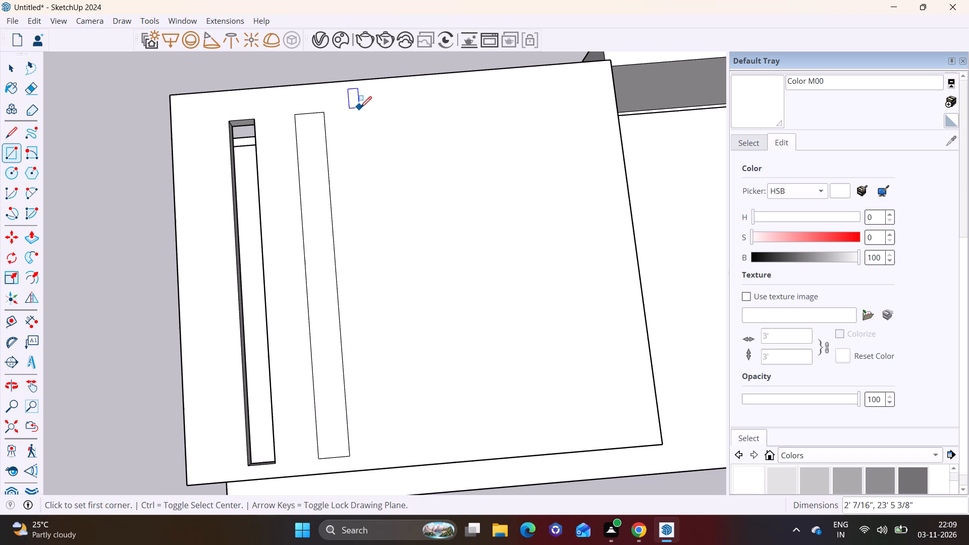
{"action": "left_click", "coordinate": [363, 106]}
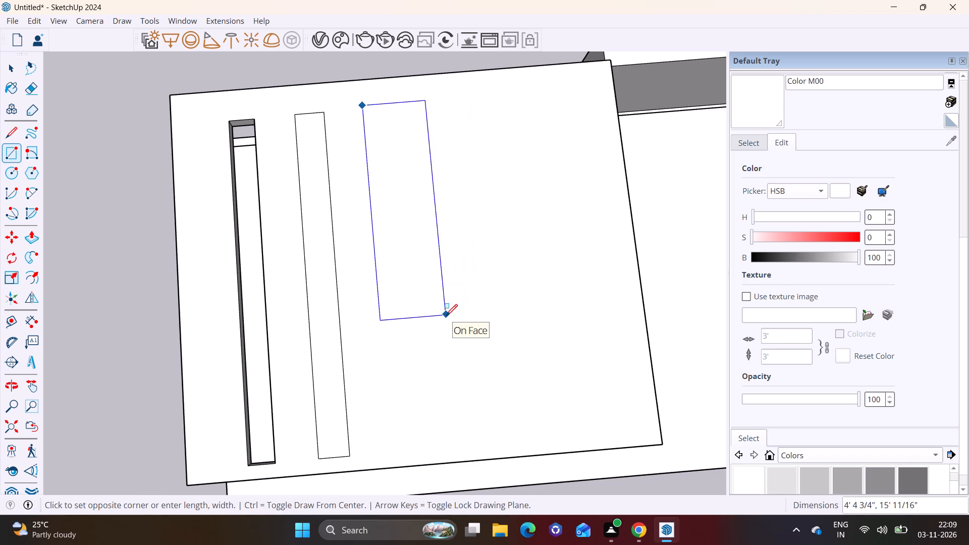
{"action": "left_click", "coordinate": [422, 446]}
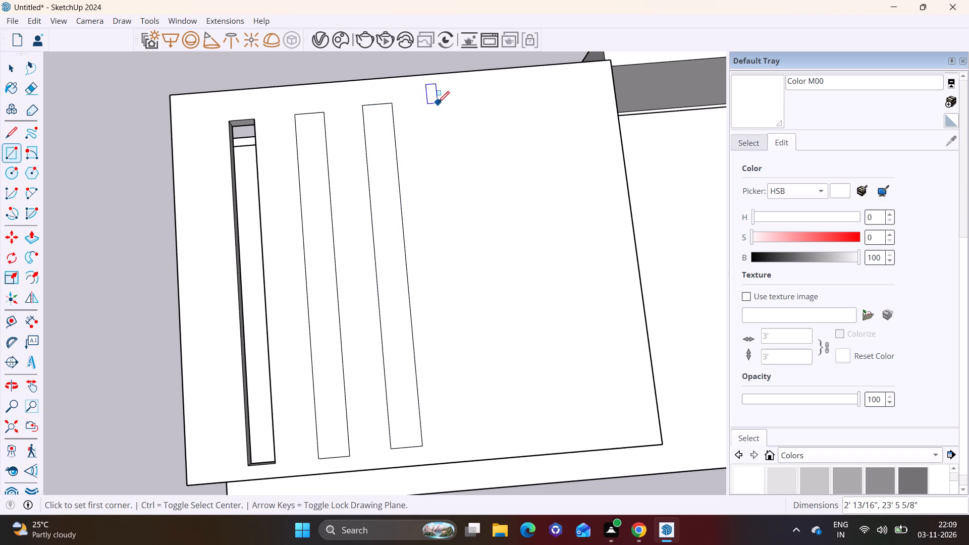
Draw three more narrow rectangles about 23' long, spaced parallel across the rest of the canopy's top face.
{"action": "left_click", "coordinate": [438, 101]}
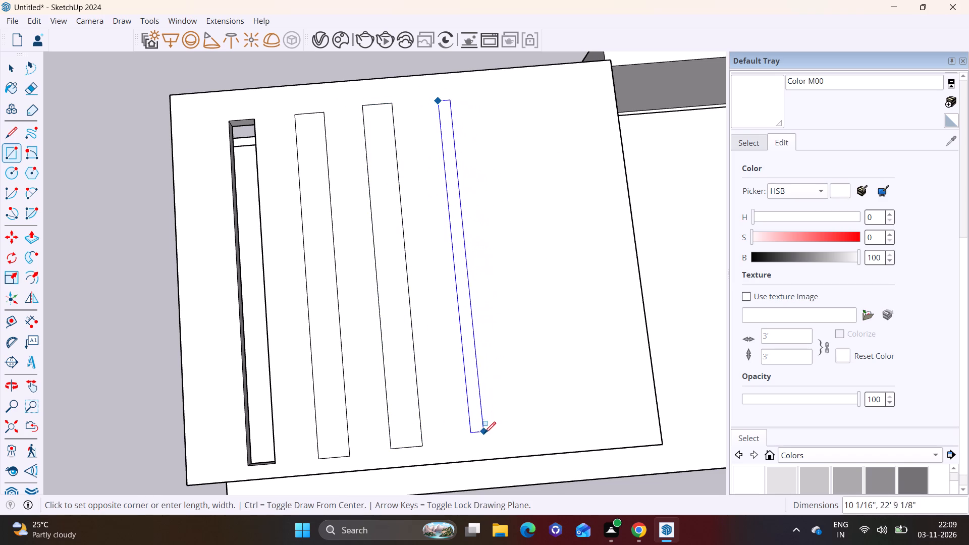
{"action": "left_click", "coordinate": [497, 436]}
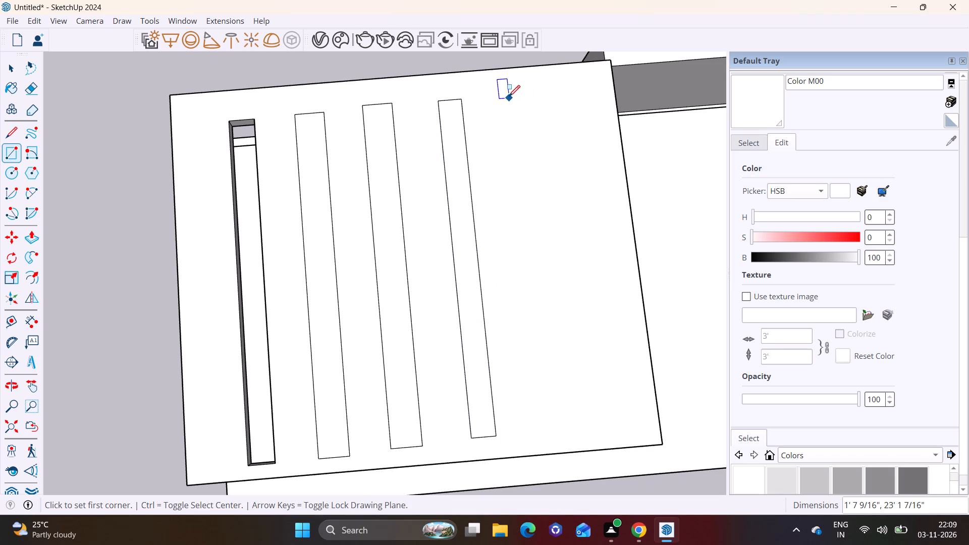
{"action": "left_click", "coordinate": [507, 94]}
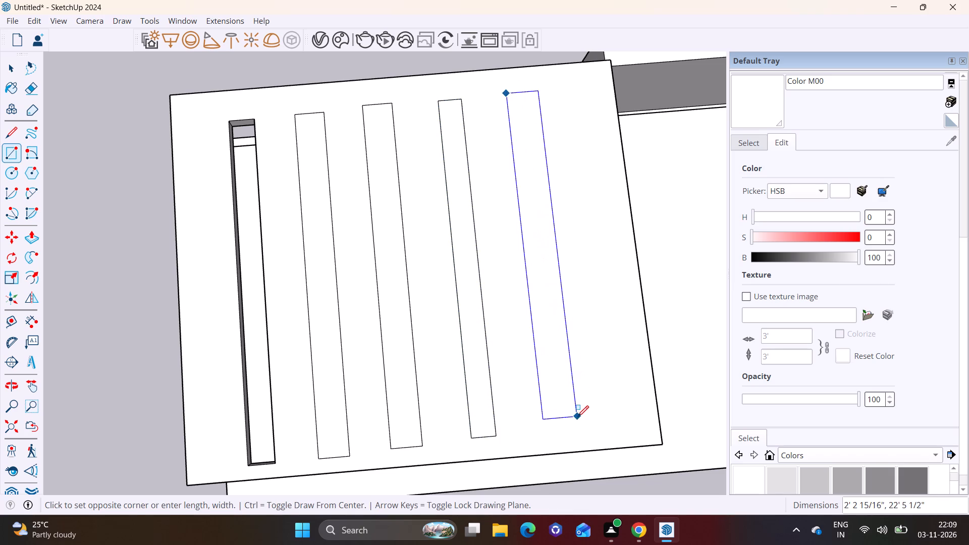
{"action": "left_click", "coordinate": [574, 421]}
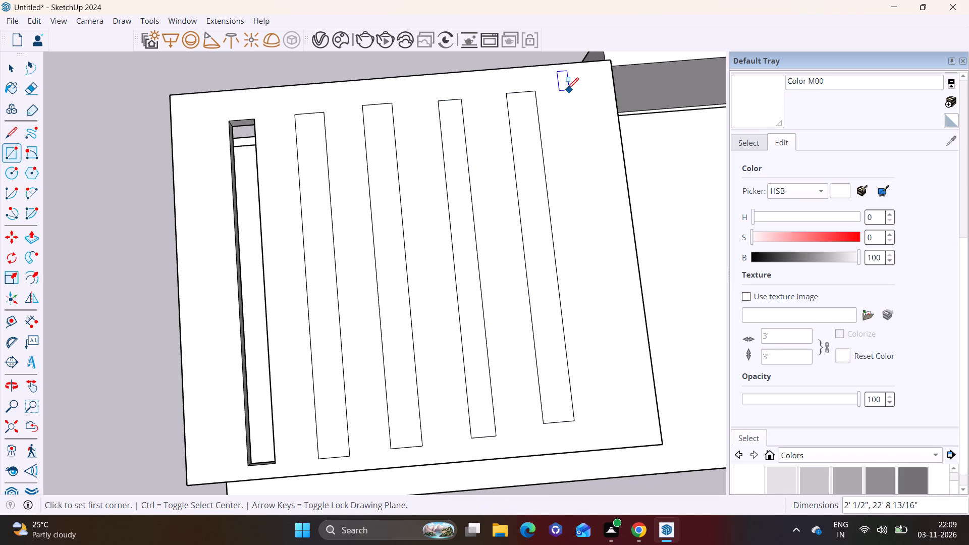
{"action": "left_click", "coordinate": [568, 86]}
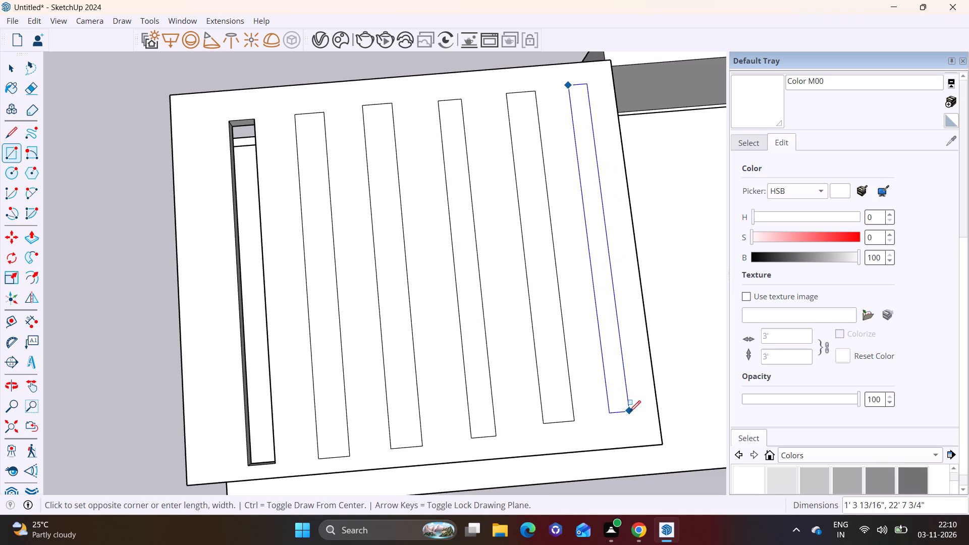
{"action": "left_click", "coordinate": [643, 414]}
Push the rectangle nearest the existing slot down 1' 1 1/4" through the canopy slab to cut a second opening.
{"action": "scroll", "coordinate": [477, 367], "scroll_direction": "down", "scroll_amount": 2}
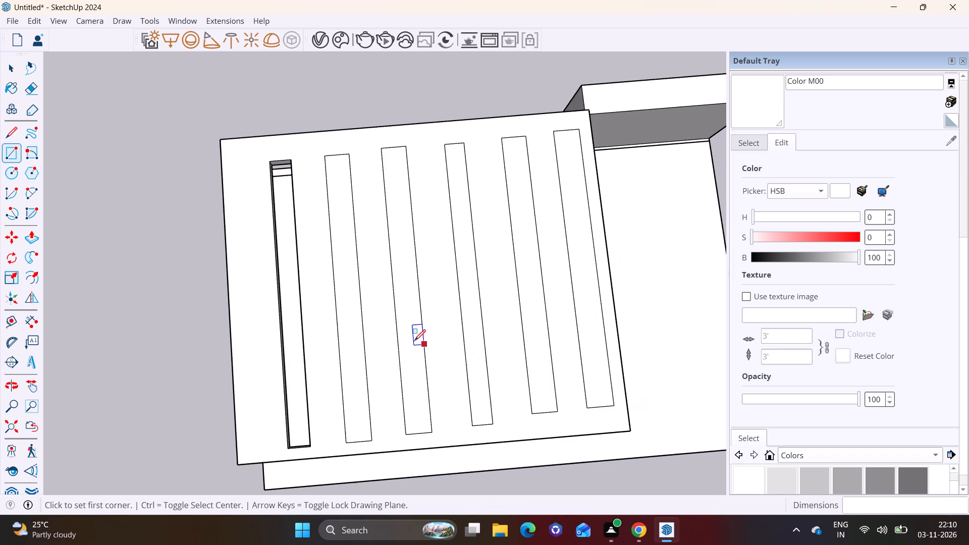
{"action": "scroll", "coordinate": [414, 341], "scroll_direction": "down", "scroll_amount": 2}
{"action": "left_click", "coordinate": [32, 234]}
{"action": "middle_click_drag", "start_coordinate": [574, 476], "coordinate": [584, 285]}
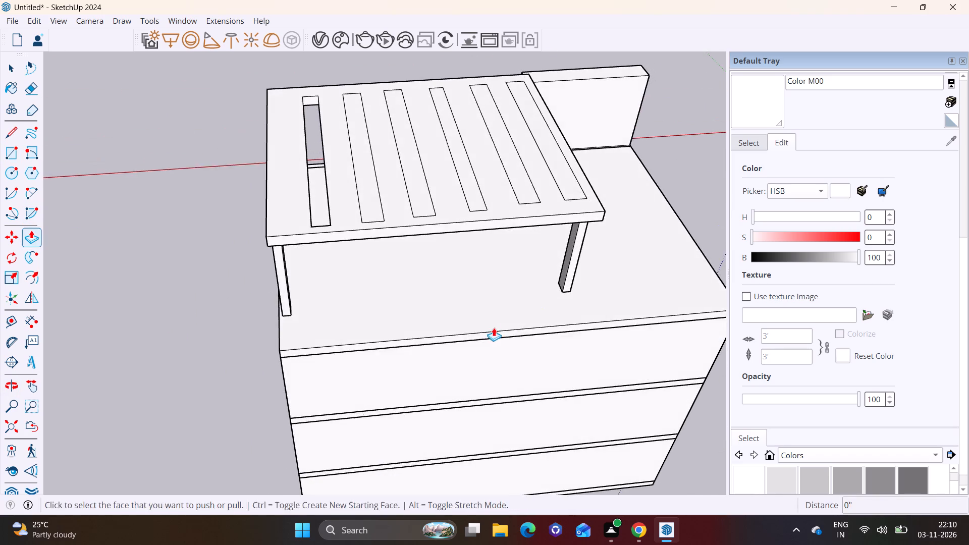
{"action": "middle_click_drag", "start_coordinate": [493, 301], "coordinate": [442, 88]}
{"action": "middle_click_drag", "start_coordinate": [421, 84], "coordinate": [416, 220], "text": "shift"}
{"action": "scroll", "coordinate": [402, 132], "scroll_direction": "up", "scroll_amount": 1}
{"action": "middle_click_drag", "start_coordinate": [402, 132], "coordinate": [382, 248]}
{"action": "scroll", "coordinate": [362, 246], "scroll_direction": "up", "scroll_amount": 2}
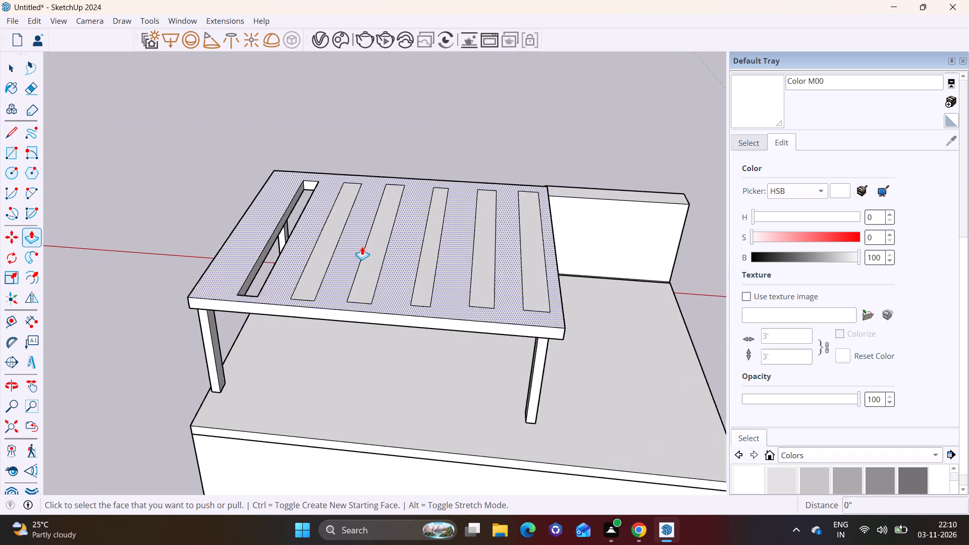
{"action": "scroll", "coordinate": [362, 246], "scroll_direction": "up", "scroll_amount": 1}
{"action": "left_click", "coordinate": [310, 266]}
{"action": "left_click", "coordinate": [286, 333]}
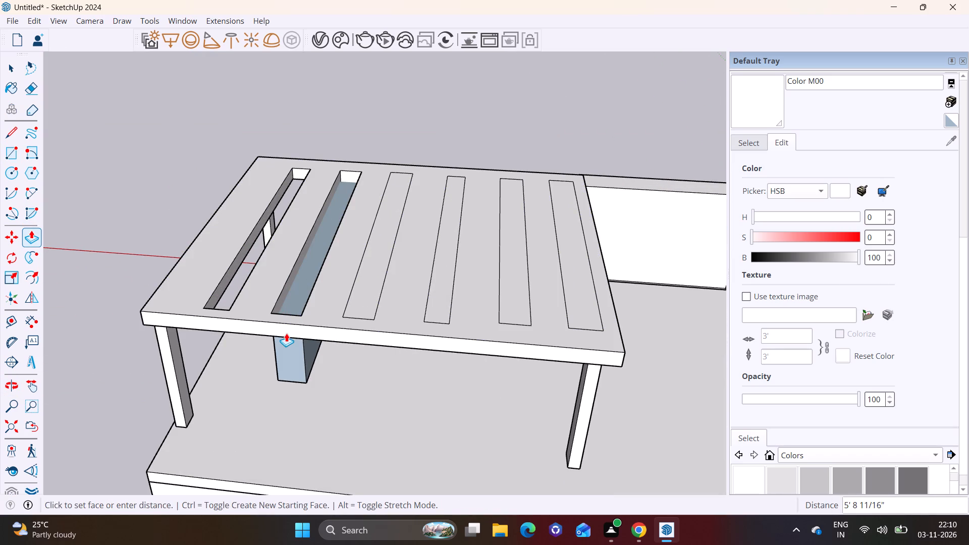
{"action": "key", "text": "ctrl+z"}
{"action": "left_click", "coordinate": [292, 294]}
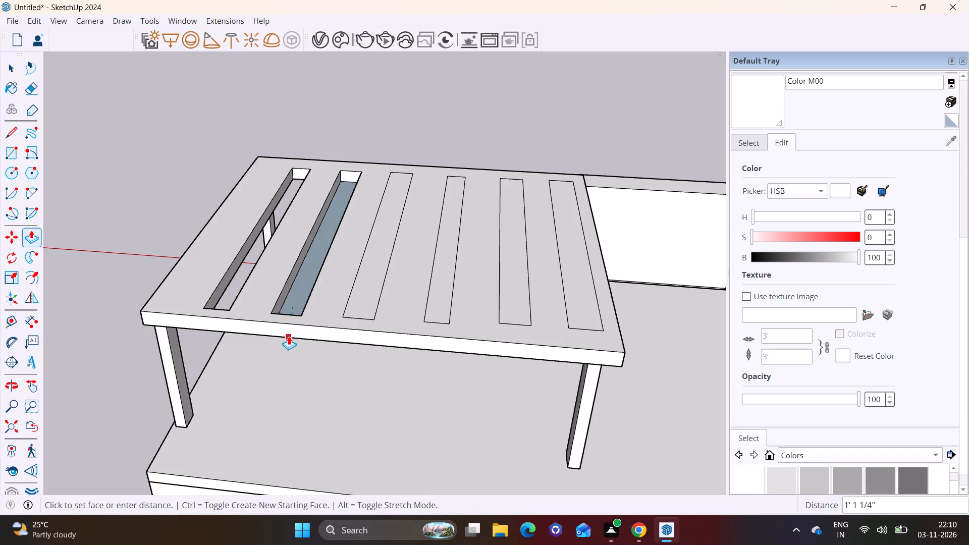
{"action": "left_click", "coordinate": [288, 336]}
Push the next two rectangles down 1' 1 1/4" through the canopy slab to cut the third and fourth openings.
{"action": "left_click", "coordinate": [373, 283]}
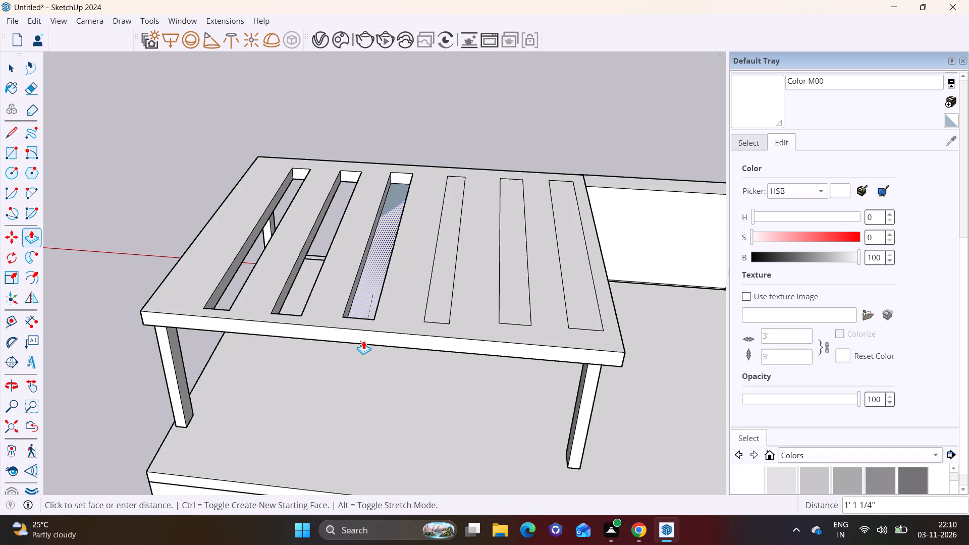
{"action": "left_click", "coordinate": [363, 341]}
{"action": "left_click", "coordinate": [437, 278]}
{"action": "left_click", "coordinate": [450, 349]}
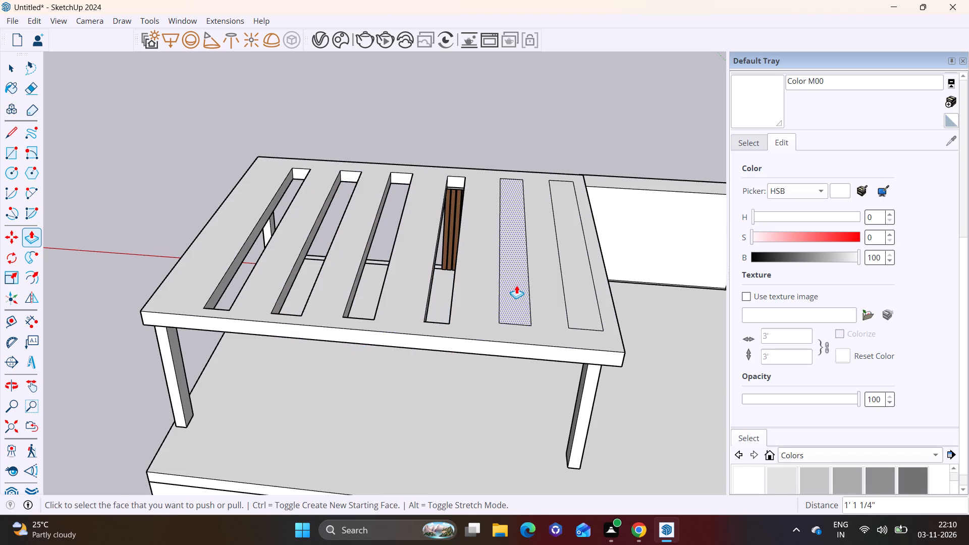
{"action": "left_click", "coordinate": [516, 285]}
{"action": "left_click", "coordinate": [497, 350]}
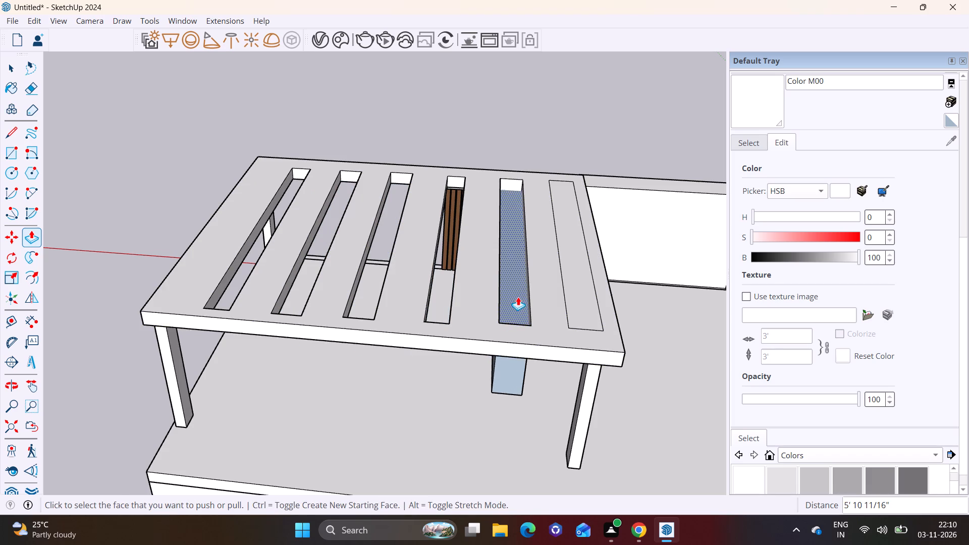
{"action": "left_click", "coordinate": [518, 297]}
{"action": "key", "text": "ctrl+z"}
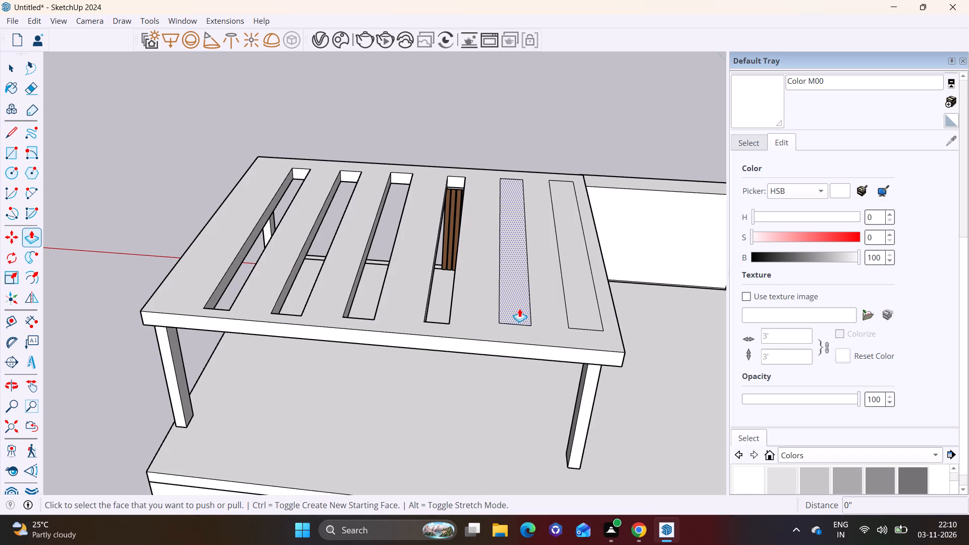
Push the last two rectangles down 1' 1 1/4" through the canopy slab to cut the fifth and sixth openings.
{"action": "left_click", "coordinate": [515, 309]}
{"action": "left_click", "coordinate": [499, 357]}
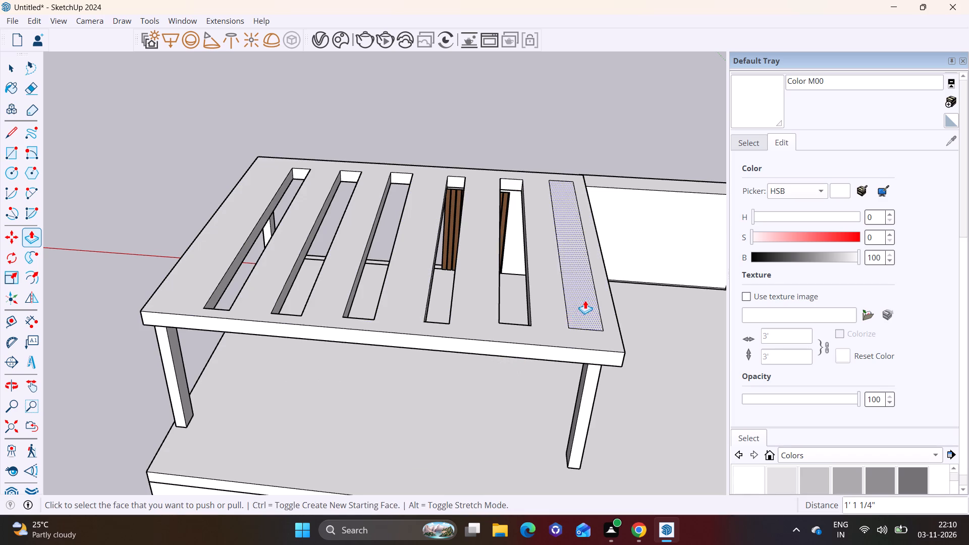
{"action": "left_click", "coordinate": [585, 300]}
{"action": "left_click", "coordinate": [556, 362]}
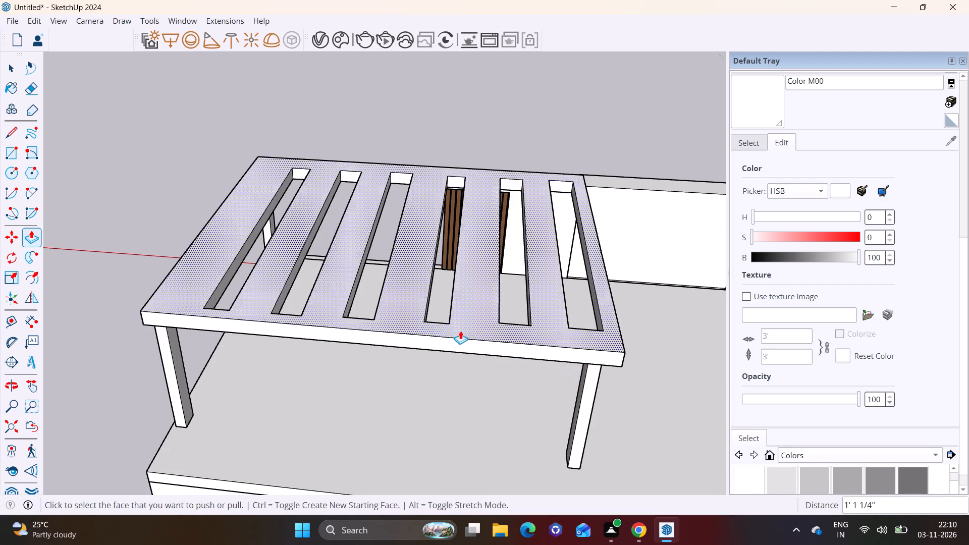
Examine the slotted canopy on the building from the front, from below and close up above the louvred panels.
{"action": "key", "text": "space"}
{"action": "scroll", "coordinate": [146, 249], "scroll_direction": "down", "scroll_amount": 7}
{"action": "middle_click_drag", "start_coordinate": [322, 329], "coordinate": [747, 353]}
{"action": "middle_click_drag", "start_coordinate": [507, 330], "coordinate": [861, 214]}
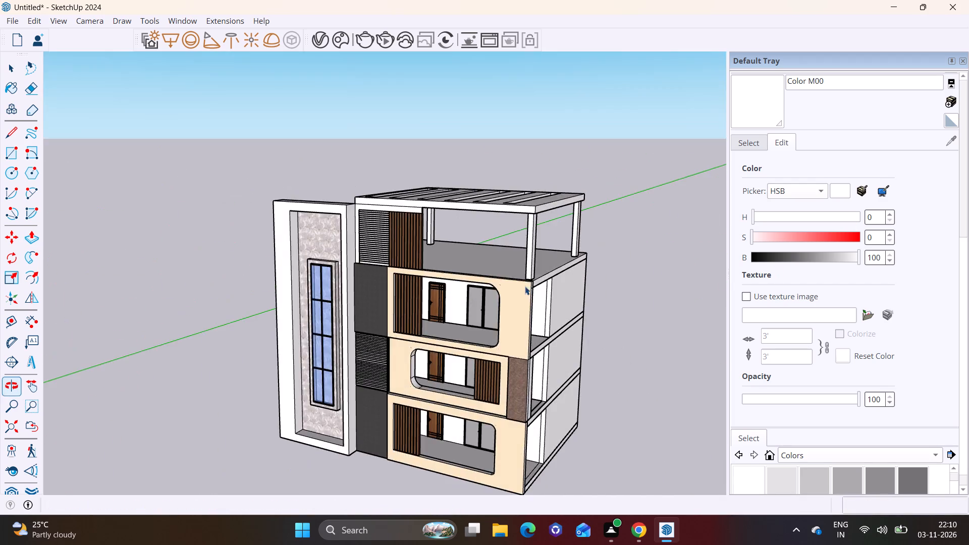
{"action": "middle_click_drag", "start_coordinate": [523, 286], "coordinate": [631, 156]}
{"action": "scroll", "coordinate": [585, 226], "scroll_direction": "up", "scroll_amount": 2}
{"action": "middle_click_drag", "start_coordinate": [594, 239], "coordinate": [543, 255]}
{"action": "scroll", "coordinate": [557, 250], "scroll_direction": "up", "scroll_amount": 1, "text": "shift"}
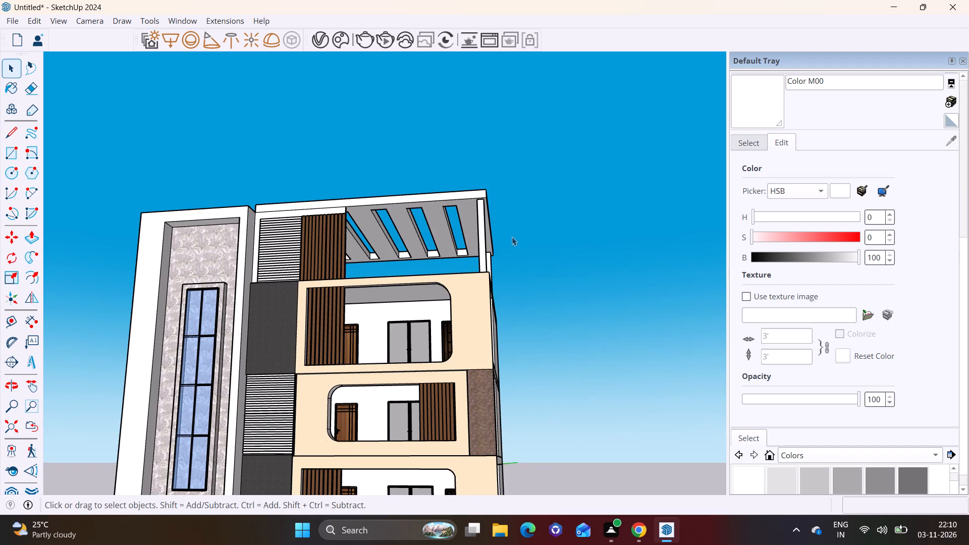
{"action": "middle_click_drag", "start_coordinate": [511, 237], "coordinate": [493, 257]}
{"action": "scroll", "coordinate": [407, 177], "scroll_direction": "up", "scroll_amount": 7}
{"action": "middle_click_drag", "start_coordinate": [404, 236], "coordinate": [407, 329]}
{"action": "scroll", "coordinate": [134, 235], "scroll_direction": "up", "scroll_amount": 7}
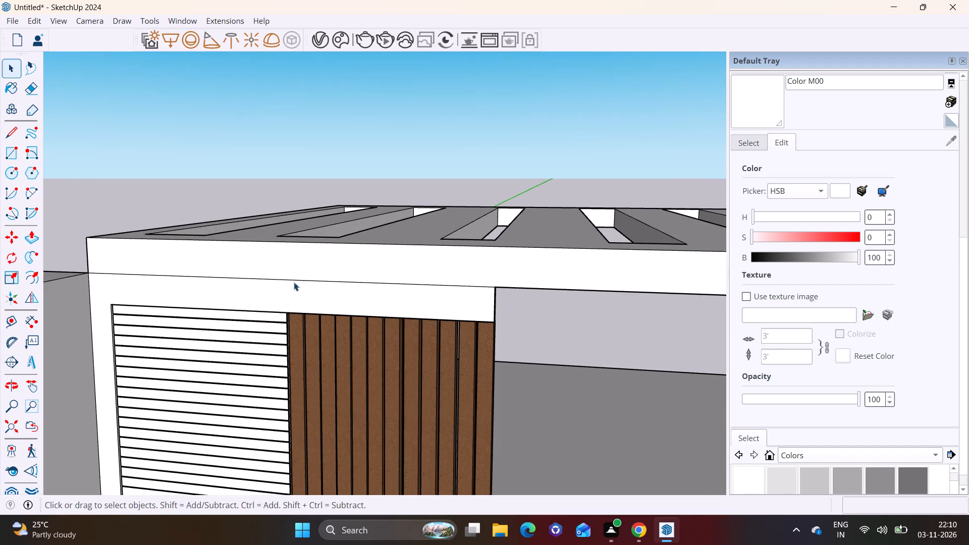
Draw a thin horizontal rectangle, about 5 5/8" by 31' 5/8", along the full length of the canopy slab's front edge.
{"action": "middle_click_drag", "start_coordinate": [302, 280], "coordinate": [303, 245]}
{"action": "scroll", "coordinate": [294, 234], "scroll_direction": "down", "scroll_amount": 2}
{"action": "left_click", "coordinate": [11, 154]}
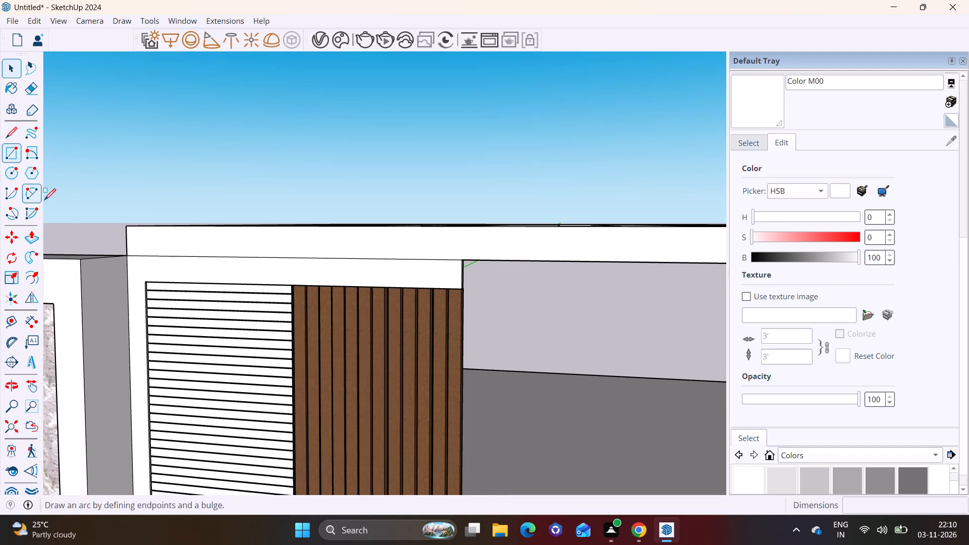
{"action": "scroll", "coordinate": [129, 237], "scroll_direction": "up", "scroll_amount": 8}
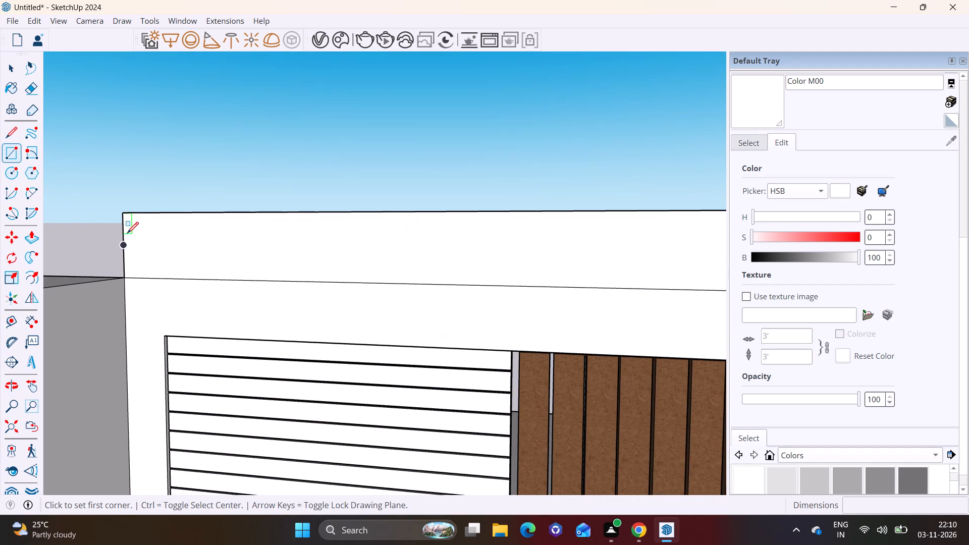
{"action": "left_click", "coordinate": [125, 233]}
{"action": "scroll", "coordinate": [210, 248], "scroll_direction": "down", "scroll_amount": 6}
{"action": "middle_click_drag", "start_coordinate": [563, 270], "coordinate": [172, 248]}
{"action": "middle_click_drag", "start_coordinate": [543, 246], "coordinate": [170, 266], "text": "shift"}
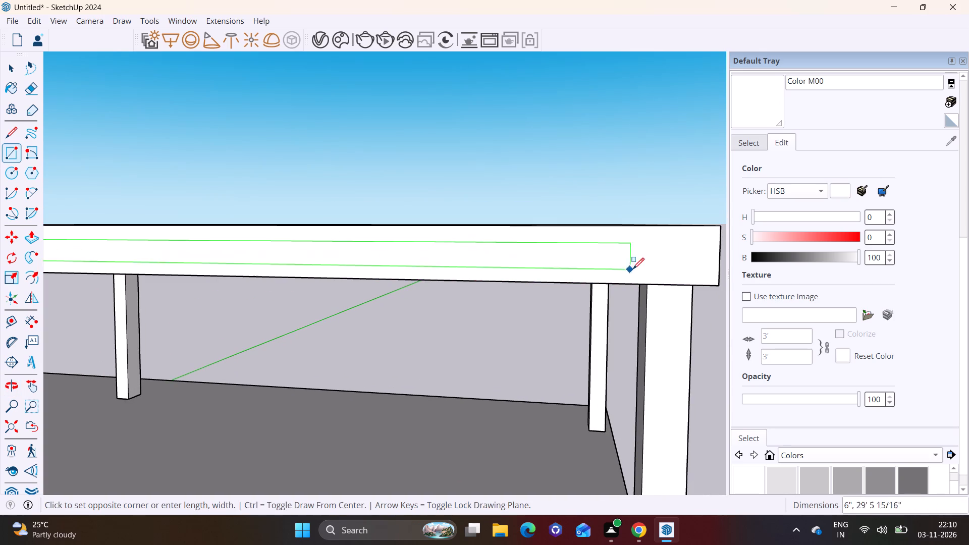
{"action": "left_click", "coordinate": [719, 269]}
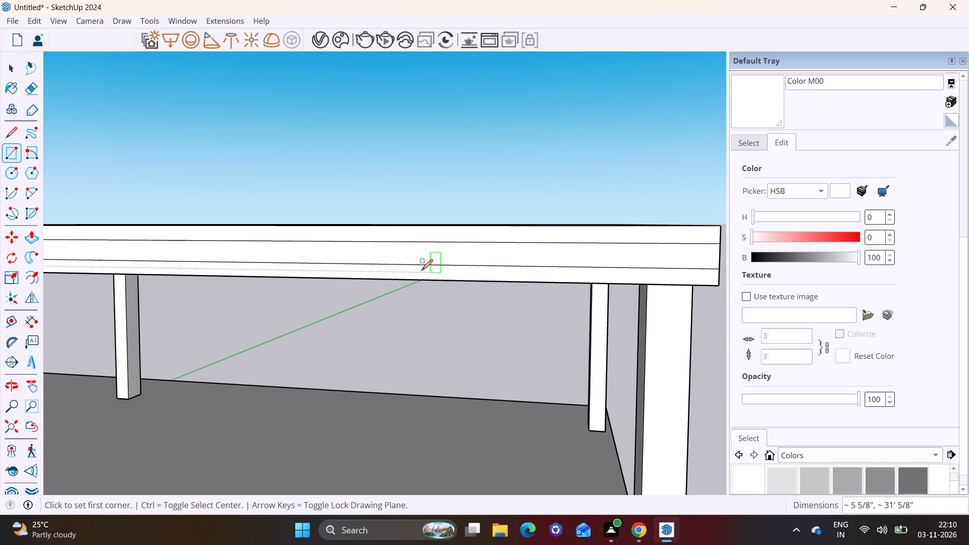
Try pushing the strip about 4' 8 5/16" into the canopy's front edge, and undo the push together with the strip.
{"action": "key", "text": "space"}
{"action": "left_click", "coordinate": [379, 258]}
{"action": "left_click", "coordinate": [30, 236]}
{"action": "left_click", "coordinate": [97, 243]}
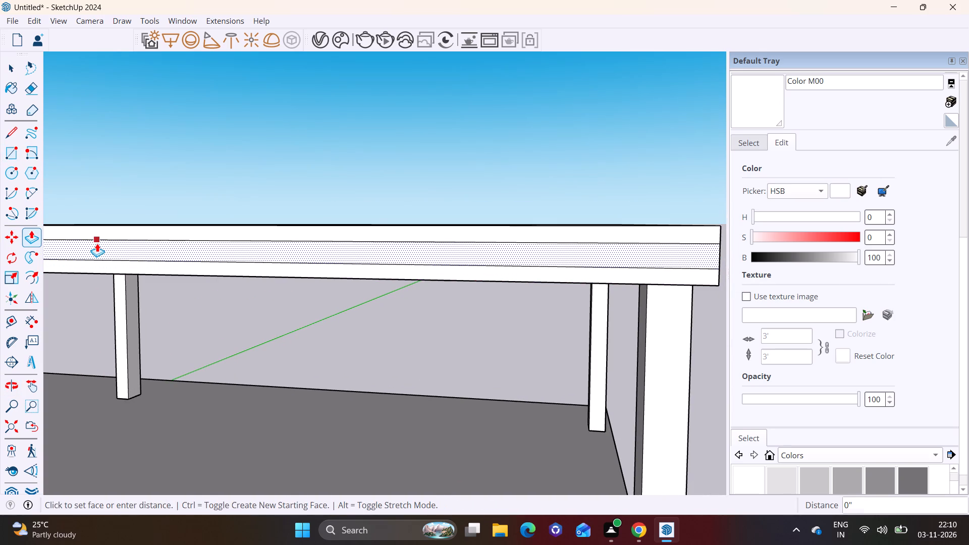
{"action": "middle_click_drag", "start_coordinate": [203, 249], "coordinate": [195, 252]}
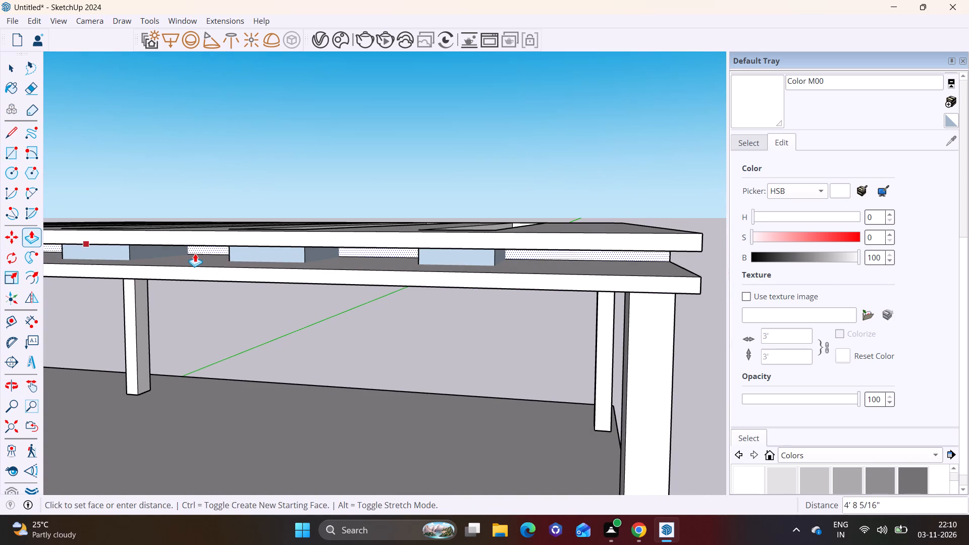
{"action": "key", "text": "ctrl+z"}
Draw a horizontal rectangle about 4 5/16" high and 31' 5/8" long across the middle of the canopy slab's front edge.
{"action": "middle_click_drag", "start_coordinate": [200, 258], "coordinate": [59, 275]}
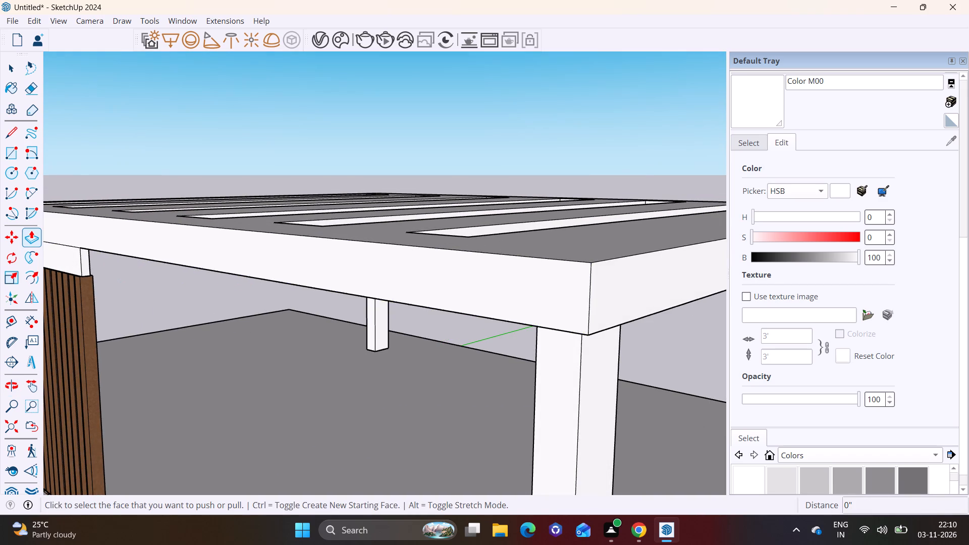
{"action": "scroll", "coordinate": [166, 208], "scroll_direction": "down", "scroll_amount": 2}
{"action": "middle_click_drag", "start_coordinate": [178, 209], "coordinate": [257, 203], "text": "shift"}
{"action": "left_click", "coordinate": [12, 148]}
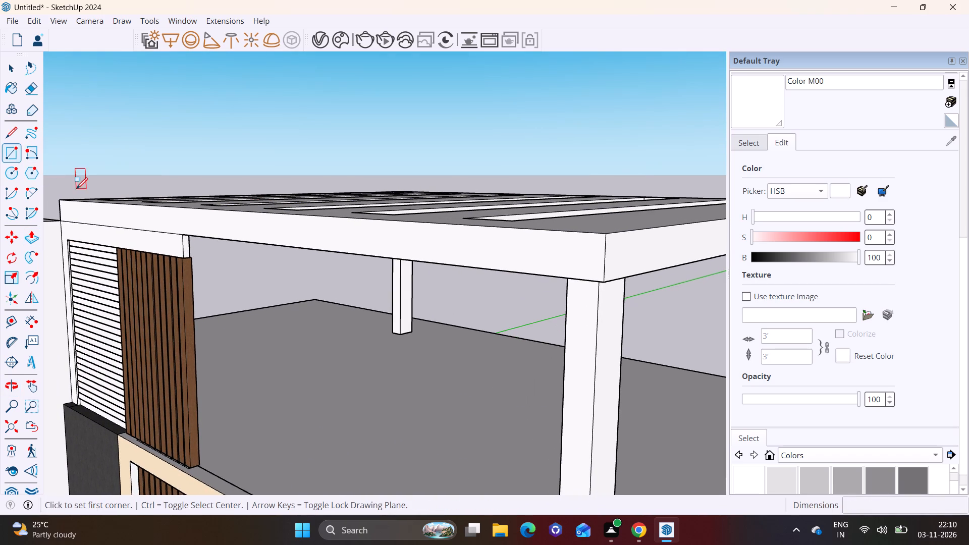
{"action": "scroll", "coordinate": [63, 208], "scroll_direction": "up", "scroll_amount": 12}
{"action": "left_click", "coordinate": [55, 193]}
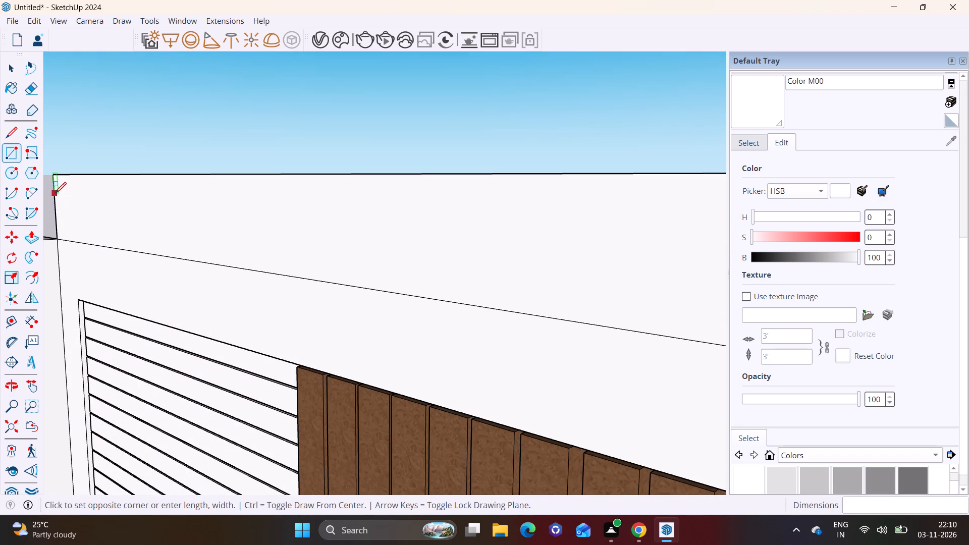
{"action": "scroll", "coordinate": [161, 222], "scroll_direction": "down", "scroll_amount": 5}
{"action": "scroll", "coordinate": [532, 249], "scroll_direction": "down", "scroll_amount": 3}
{"action": "middle_click_drag", "start_coordinate": [496, 255], "coordinate": [321, 252], "text": "shift"}
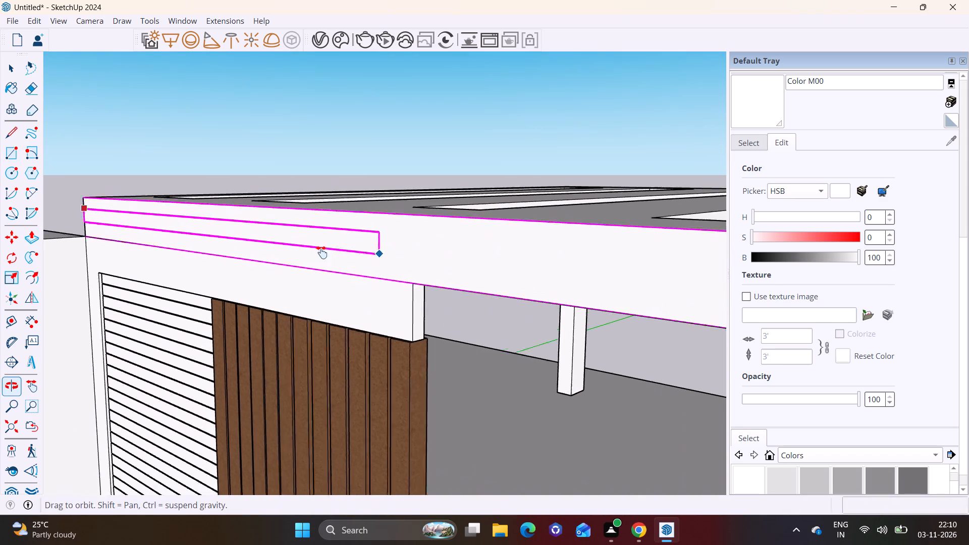
{"action": "middle_click_drag", "start_coordinate": [321, 252], "coordinate": [115, 222], "text": "shift"}
{"action": "scroll", "coordinate": [329, 221], "scroll_direction": "down", "scroll_amount": 7}
{"action": "middle_click_drag", "start_coordinate": [578, 251], "coordinate": [117, 226]}
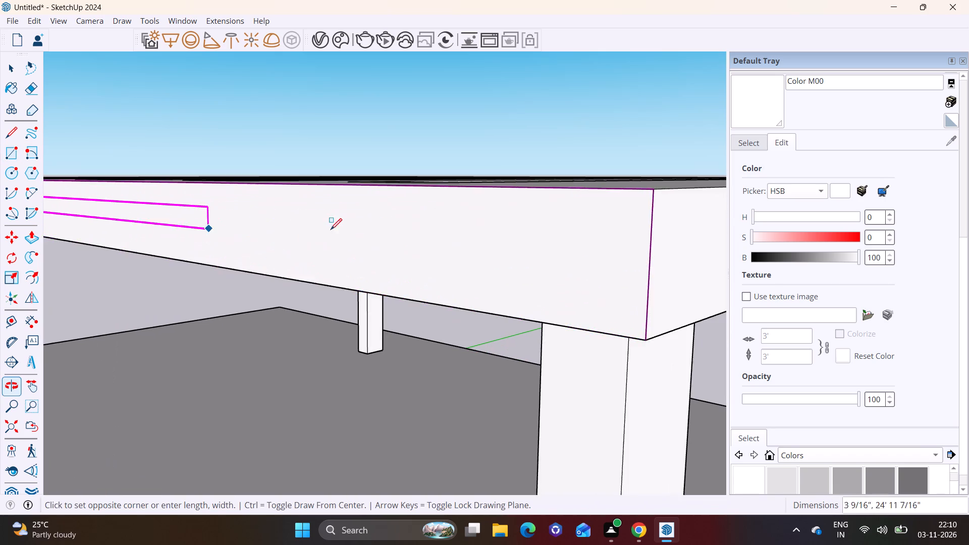
{"action": "scroll", "coordinate": [417, 236], "scroll_direction": "down", "scroll_amount": 3}
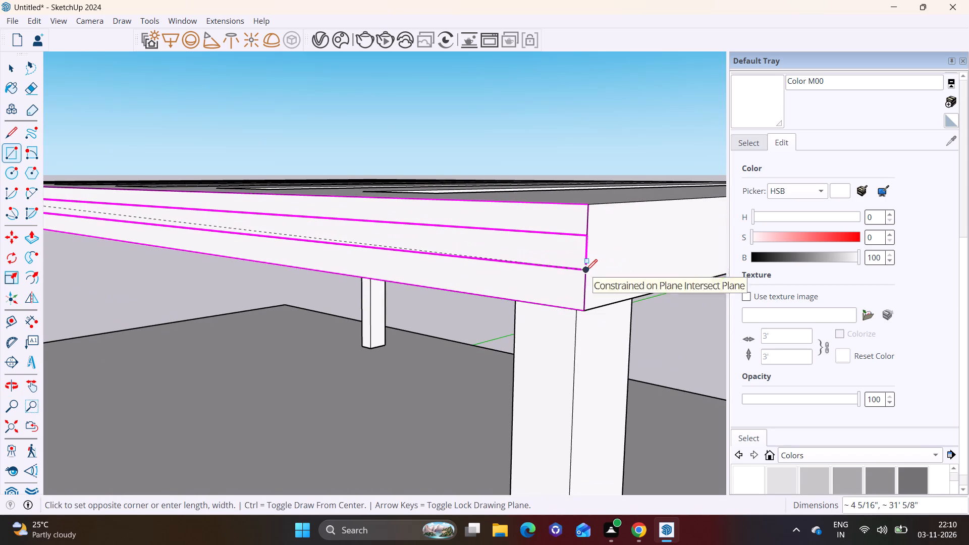
{"action": "left_click", "coordinate": [586, 270]}
Pull the strip on the canopy's front edge outward about 1 5/16" to form a raised band.
{"action": "key", "text": "space"}
{"action": "left_click", "coordinate": [508, 254]}
{"action": "middle_click_drag", "start_coordinate": [493, 266], "coordinate": [452, 281]}
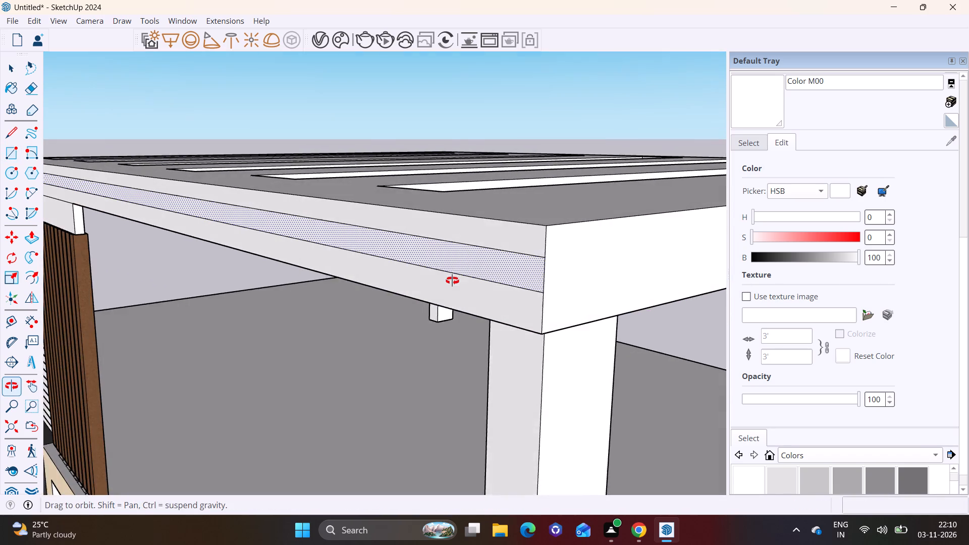
{"action": "middle_click_drag", "start_coordinate": [452, 281], "coordinate": [441, 275]}
{"action": "left_click", "coordinate": [33, 232]}
{"action": "left_click", "coordinate": [424, 255]}
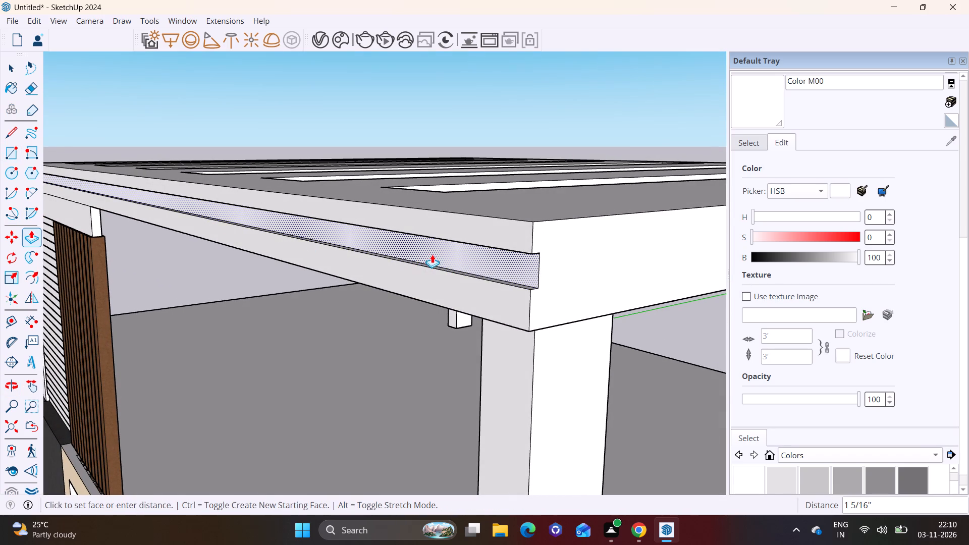
{"action": "left_click", "coordinate": [434, 253]}
{"action": "key", "text": "space"}
{"action": "left_click", "coordinate": [380, 292]}
Examine the banded canopy edge together with the front facade from farther away and from below.
{"action": "scroll", "coordinate": [380, 292], "scroll_direction": "down", "scroll_amount": 7}
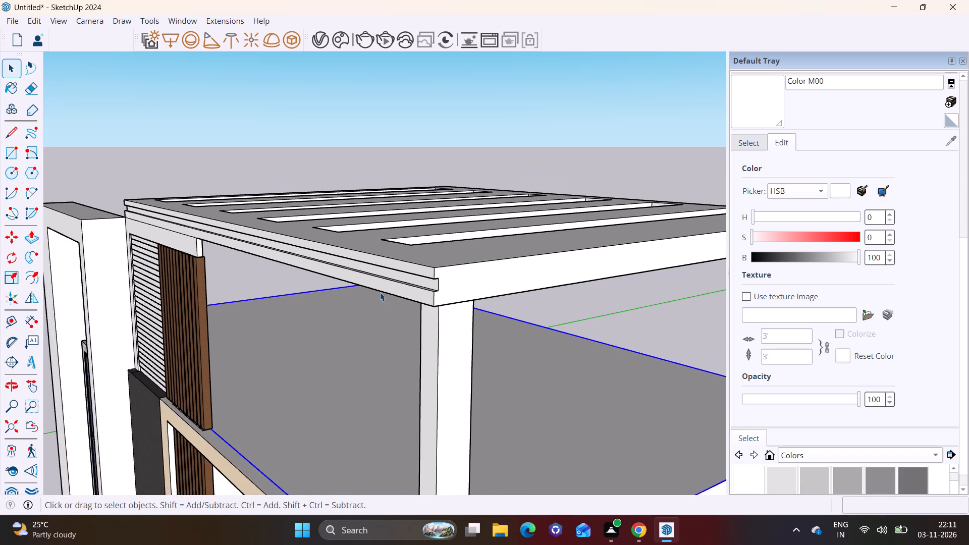
{"action": "scroll", "coordinate": [380, 292], "scroll_direction": "down", "scroll_amount": 1}
{"action": "middle_click_drag", "start_coordinate": [406, 297], "coordinate": [600, 253]}
{"action": "scroll", "coordinate": [519, 286], "scroll_direction": "down", "scroll_amount": 4}
{"action": "middle_click_drag", "start_coordinate": [500, 281], "coordinate": [570, 208]}
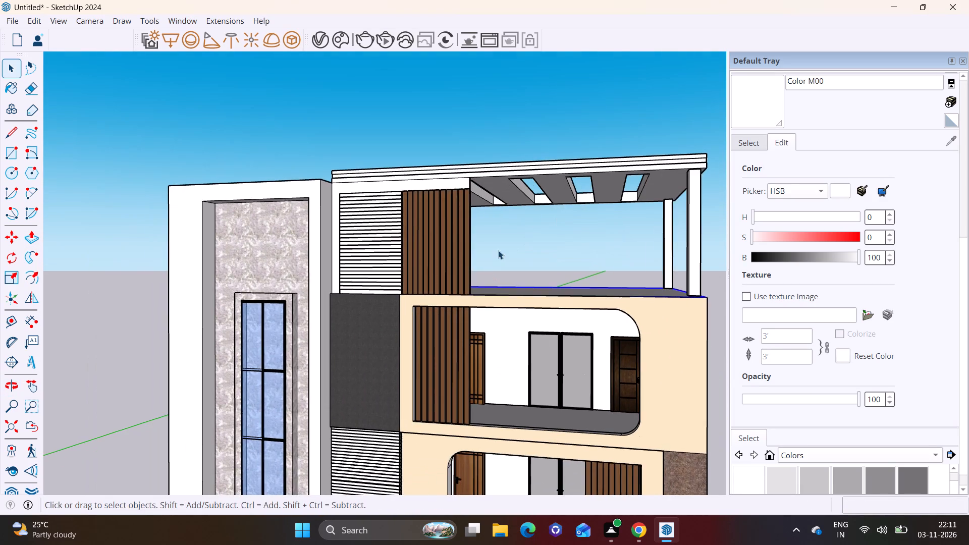
{"action": "scroll", "coordinate": [508, 250], "scroll_direction": "up", "scroll_amount": 1}
{"action": "scroll", "coordinate": [509, 251], "scroll_direction": "down", "scroll_amount": 1}
{"action": "middle_click_drag", "start_coordinate": [509, 252], "coordinate": [354, 231], "text": "shift"}
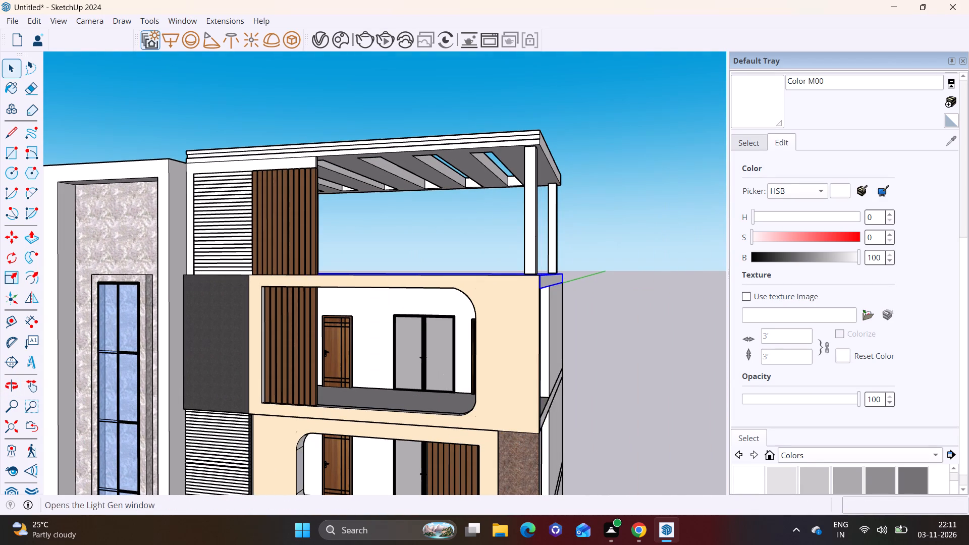
Open 3D Warehouse and search its models for "railing".
{"action": "left_click", "coordinate": [190, 17]}
{"action": "left_click", "coordinate": [206, 120]}
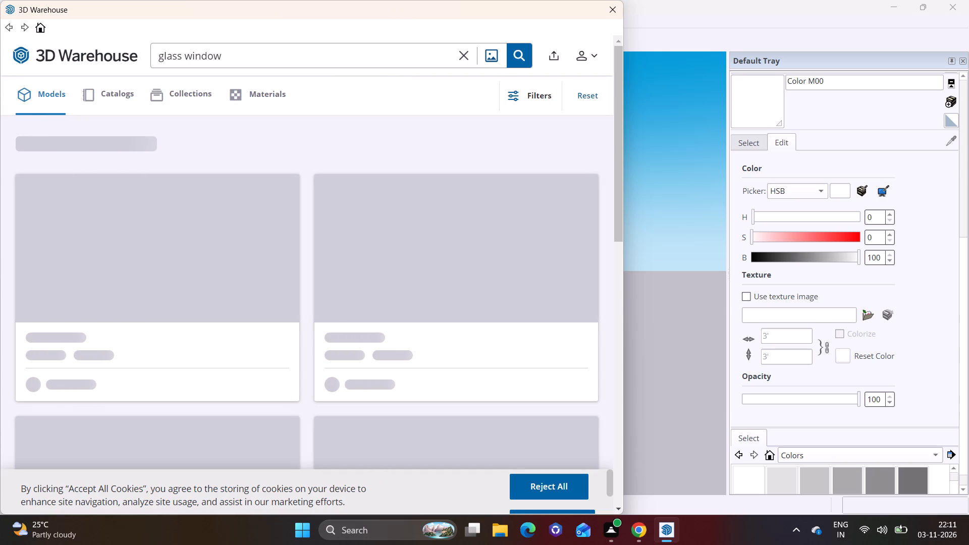
{"action": "left_click", "coordinate": [469, 56]}
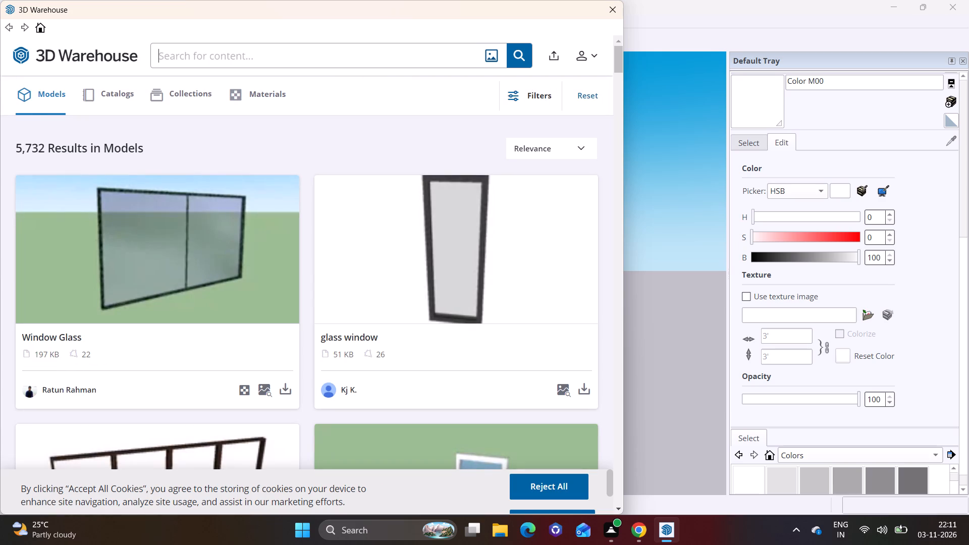
{"action": "type", "text": "ra"}
{"action": "type", "text": "ilim"}
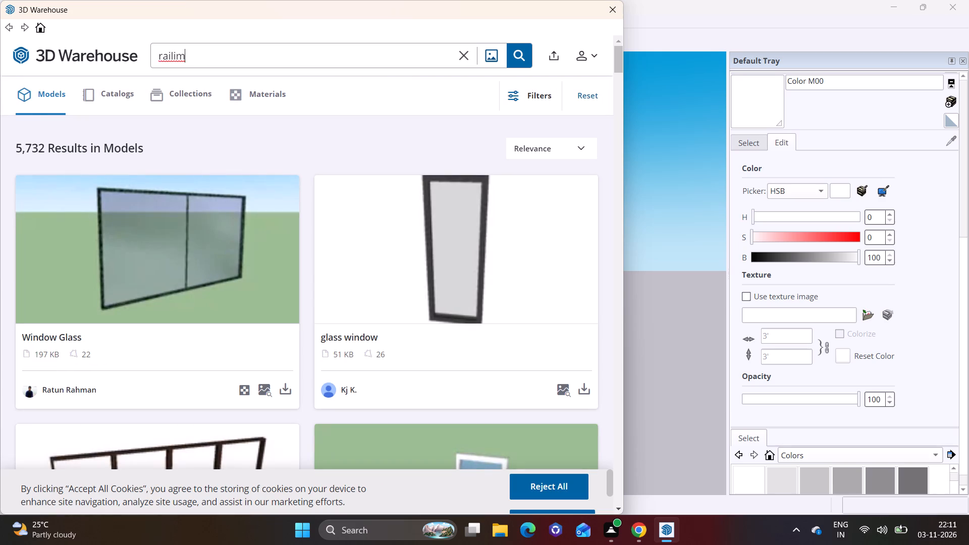
{"action": "key", "text": "BackSpace"}
{"action": "type", "text": "ng"}
{"action": "key", "text": "Return"}
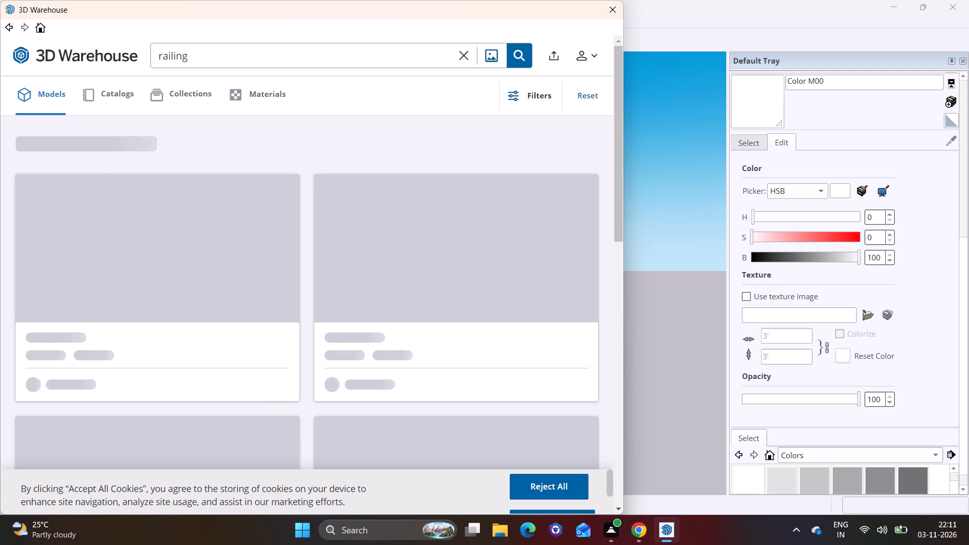
Browse the railing models and load the 132 KB glass-panel "railing" directly into the model.
{"action": "scroll", "coordinate": [342, 290], "scroll_direction": "down", "scroll_amount": 6}
{"action": "scroll", "coordinate": [306, 320], "scroll_direction": "down", "scroll_amount": 7}
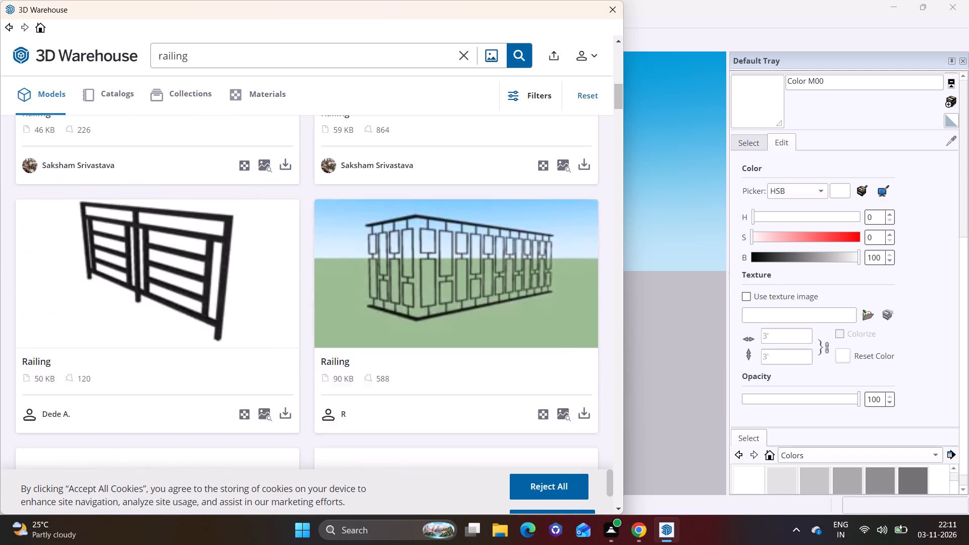
{"action": "scroll", "coordinate": [277, 355], "scroll_direction": "down", "scroll_amount": 16}
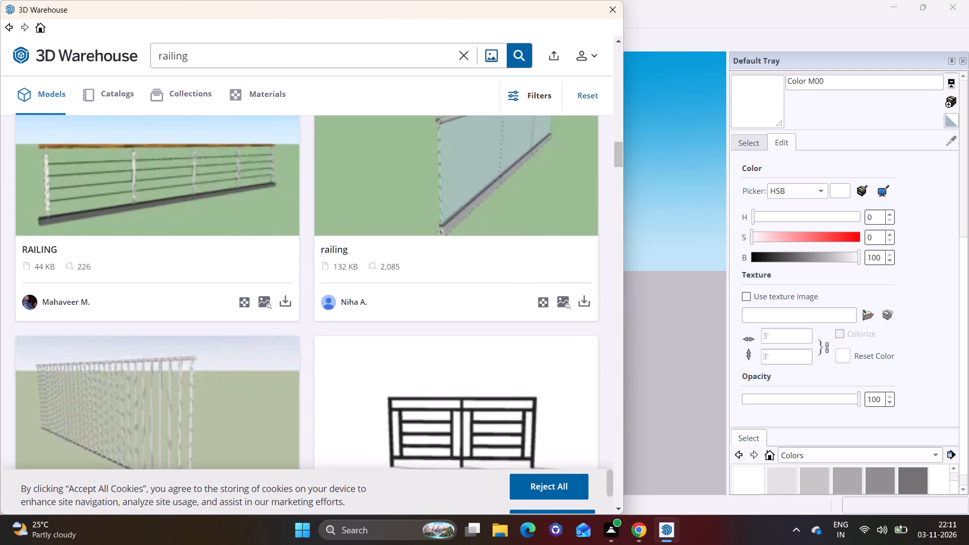
{"action": "left_click", "coordinate": [578, 293]}
{"action": "left_click", "coordinate": [270, 270]}
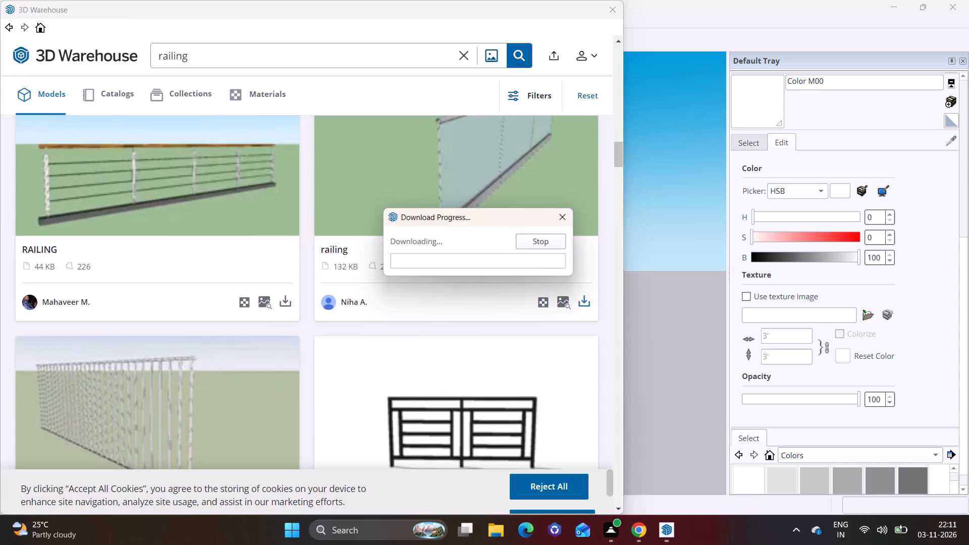
{"action": "left_click", "coordinate": [603, 285]}
{"action": "left_click", "coordinate": [593, 291]}
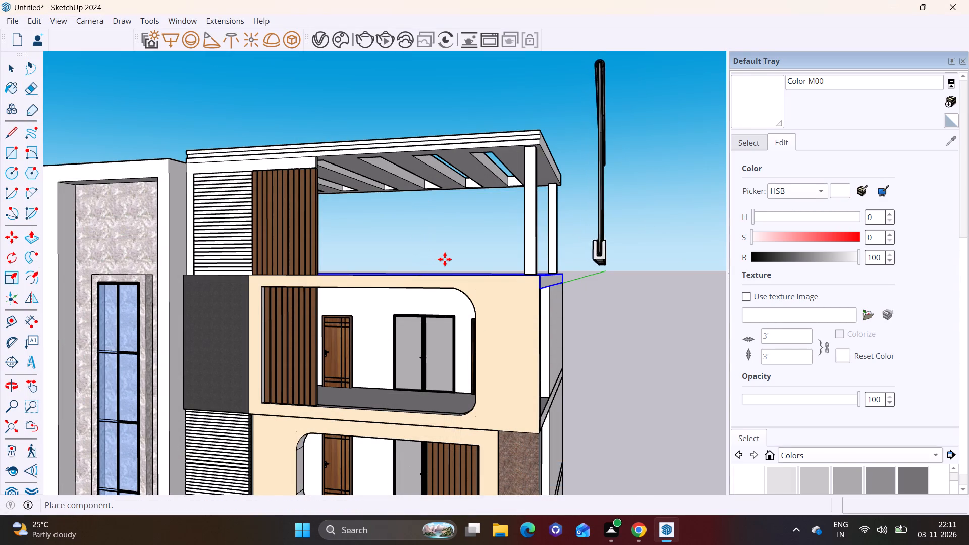
Place the glass railing beneath the rooftop canopy and rotate it 90° to run parallel to the front facade.
{"action": "scroll", "coordinate": [445, 259], "scroll_direction": "down", "scroll_amount": 5}
{"action": "middle_click_drag", "start_coordinate": [455, 212], "coordinate": [457, 338]}
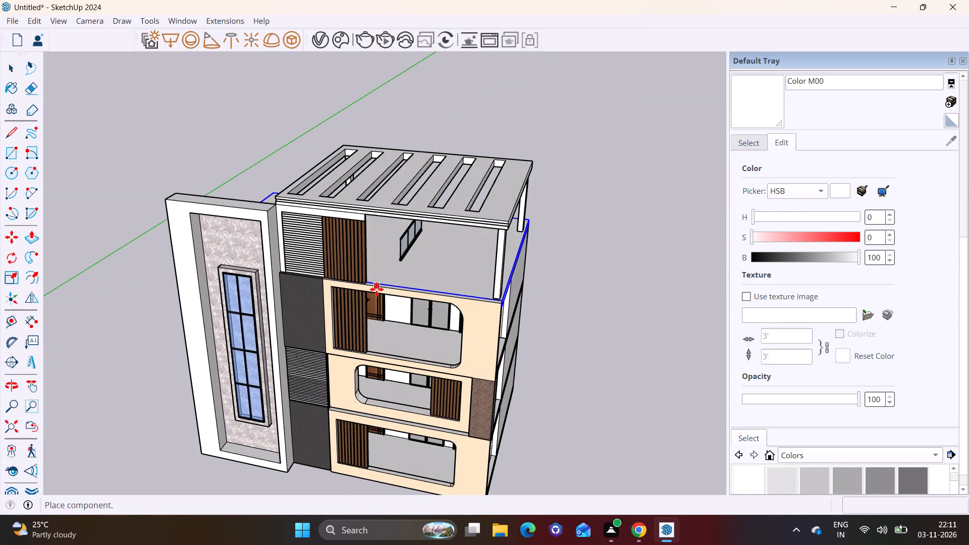
{"action": "left_click", "coordinate": [376, 289]}
{"action": "left_click", "coordinate": [8, 254]}
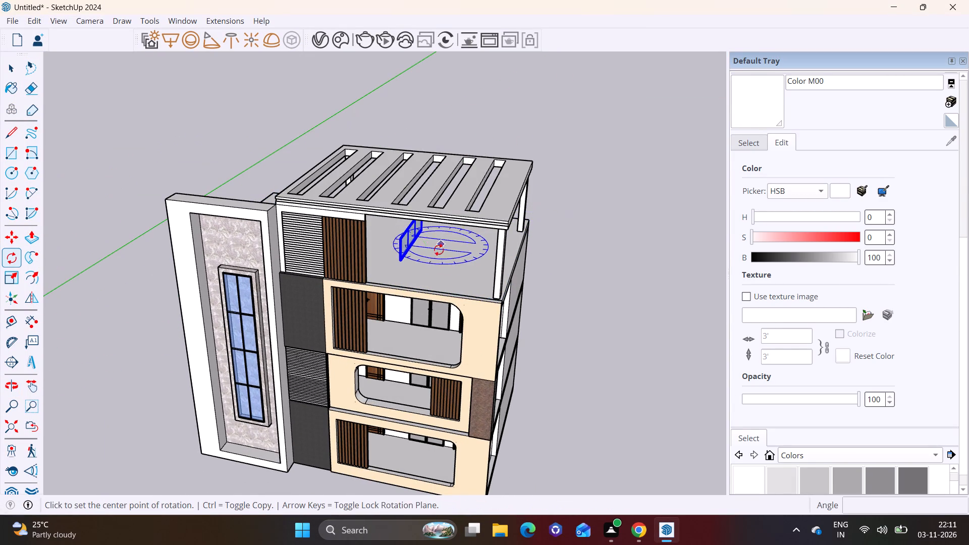
{"action": "left_click", "coordinate": [436, 252]}
{"action": "left_click", "coordinate": [466, 254]}
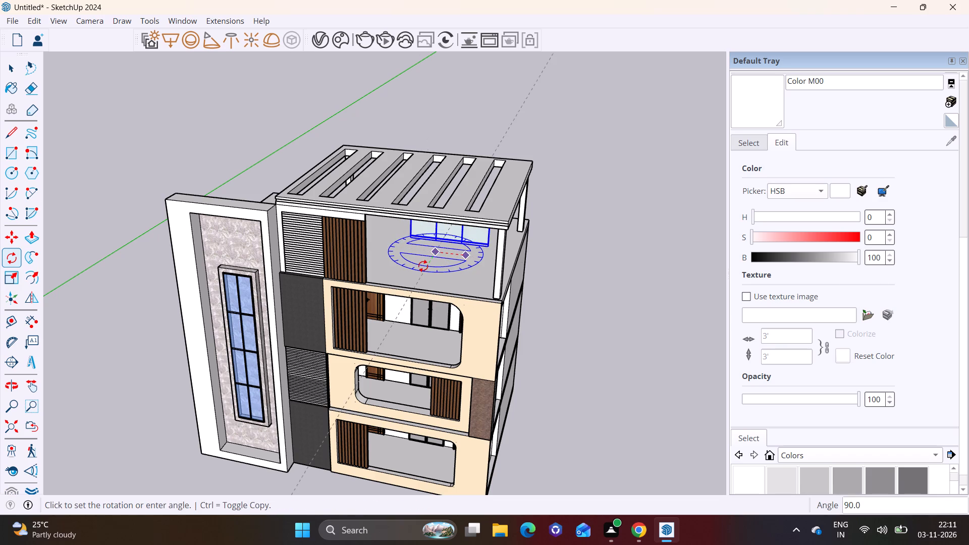
{"action": "left_click", "coordinate": [423, 266]}
Move the glass railing down to the lower edge of the top-floor balcony opening, aligning its end with the opening's rounded corner.
{"action": "left_click", "coordinate": [8, 234]}
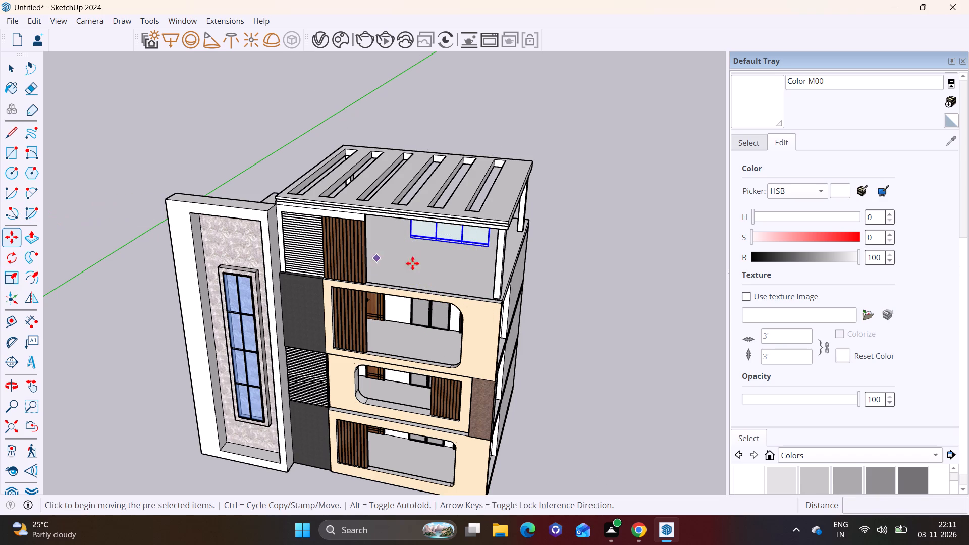
{"action": "left_click", "coordinate": [413, 240]}
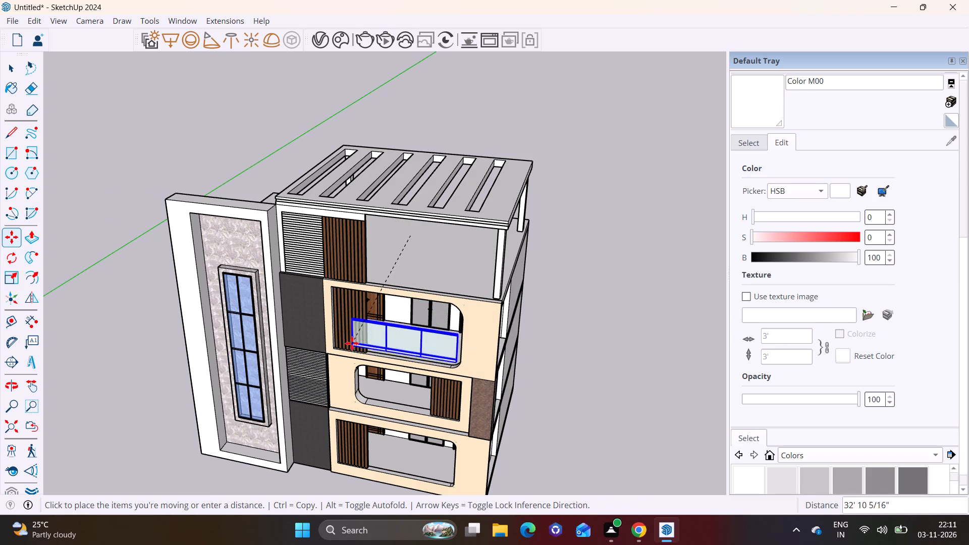
{"action": "left_click", "coordinate": [351, 342]}
{"action": "middle_click_drag", "start_coordinate": [429, 352], "coordinate": [306, 325]}
{"action": "left_click_drag", "start_coordinate": [345, 340], "coordinate": [350, 341]}
{"action": "left_click", "coordinate": [9, 71]}
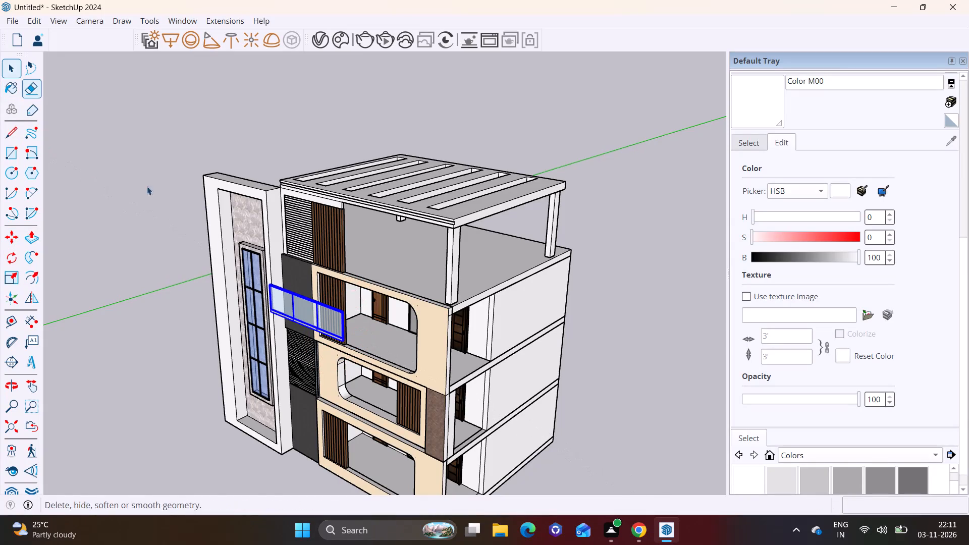
{"action": "left_click", "coordinate": [12, 236]}
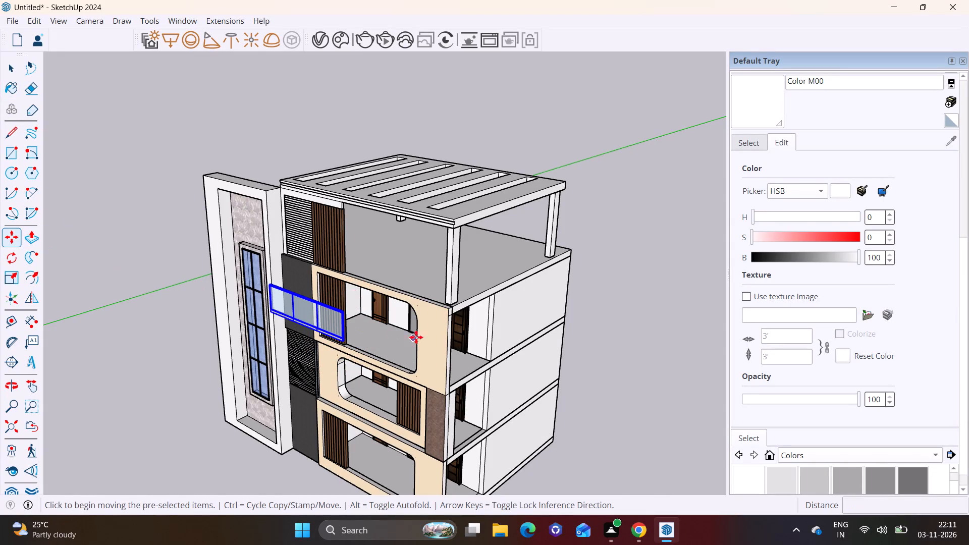
{"action": "left_click", "coordinate": [349, 334]}
{"action": "left_click", "coordinate": [414, 369]}
Move the glass railing into the top-floor balcony opening, between the vertical wood slats and the rounded corner.
{"action": "middle_click_drag", "start_coordinate": [421, 366], "coordinate": [388, 366]}
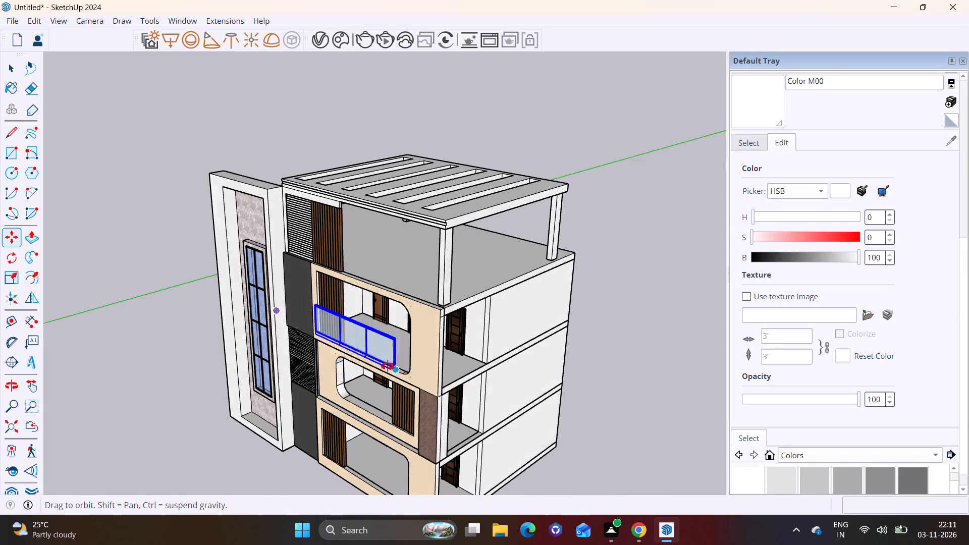
{"action": "middle_click_drag", "start_coordinate": [388, 366], "coordinate": [192, 317]}
{"action": "left_click_drag", "start_coordinate": [201, 268], "coordinate": [205, 273]}
{"action": "middle_click_drag", "start_coordinate": [322, 323], "coordinate": [288, 320]}
{"action": "scroll", "coordinate": [291, 320], "scroll_direction": "up", "scroll_amount": 14}
{"action": "left_click", "coordinate": [339, 291]}
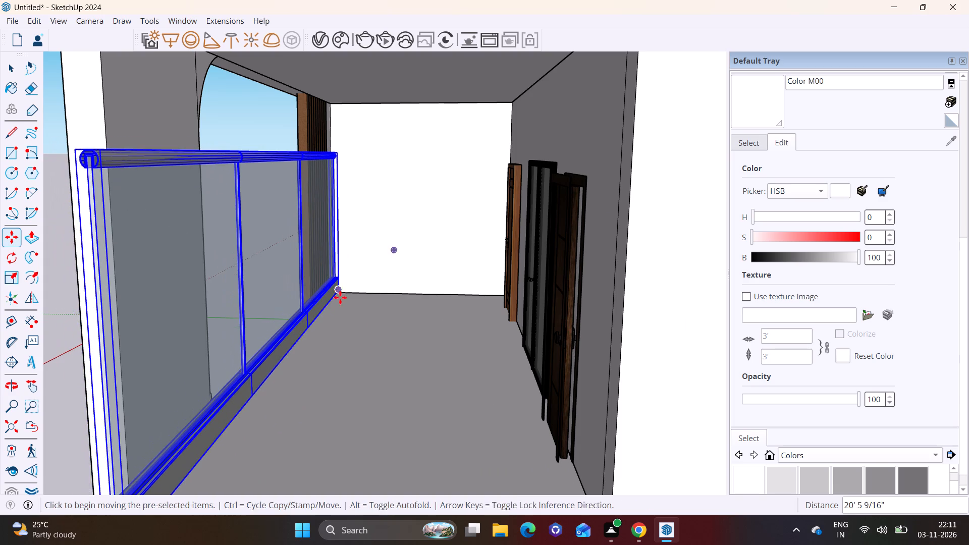
{"action": "middle_click_drag", "start_coordinate": [403, 351], "coordinate": [661, 357]}
{"action": "scroll", "coordinate": [588, 307], "scroll_direction": "down", "scroll_amount": 4}
{"action": "middle_click_drag", "start_coordinate": [657, 326], "coordinate": [670, 326]}
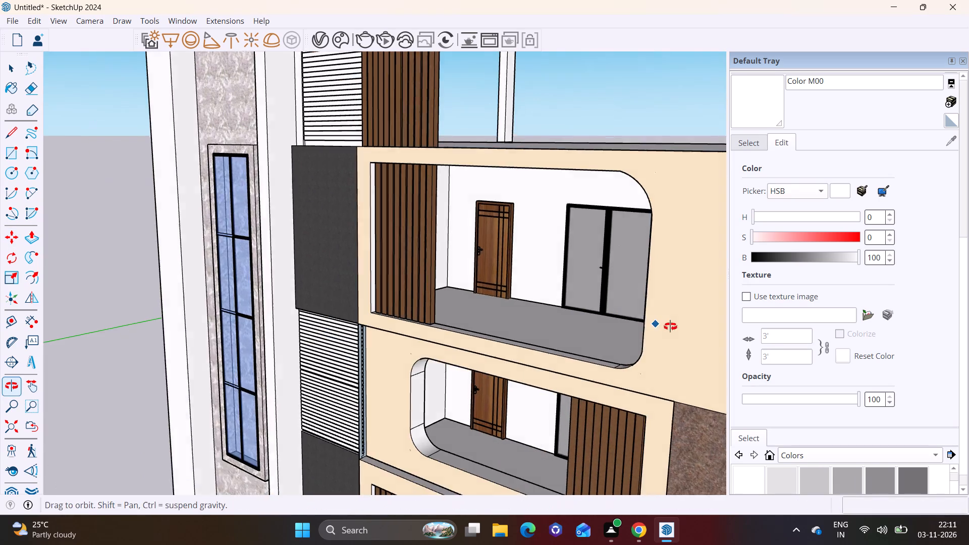
{"action": "middle_click_drag", "start_coordinate": [670, 326], "coordinate": [794, 319]}
{"action": "left_click", "coordinate": [673, 262]}
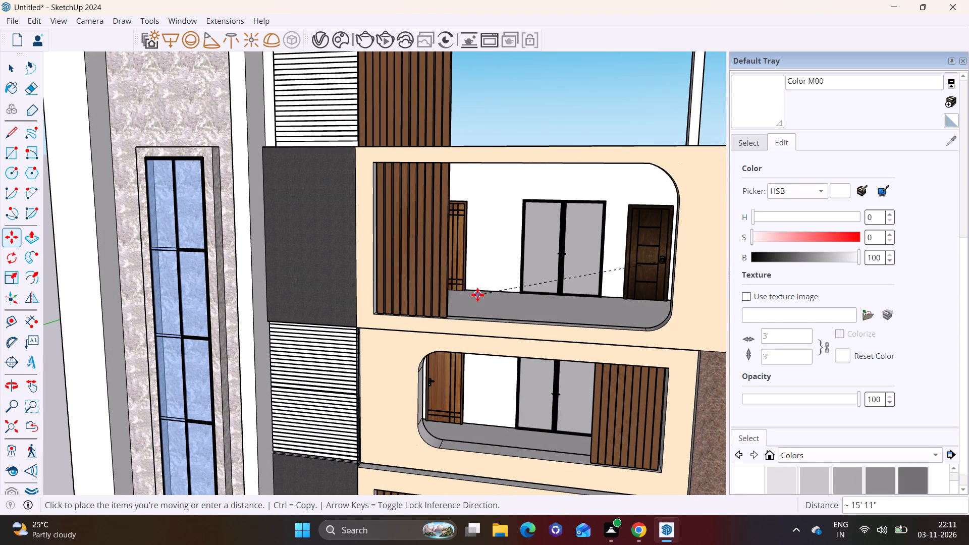
{"action": "left_click", "coordinate": [453, 320]}
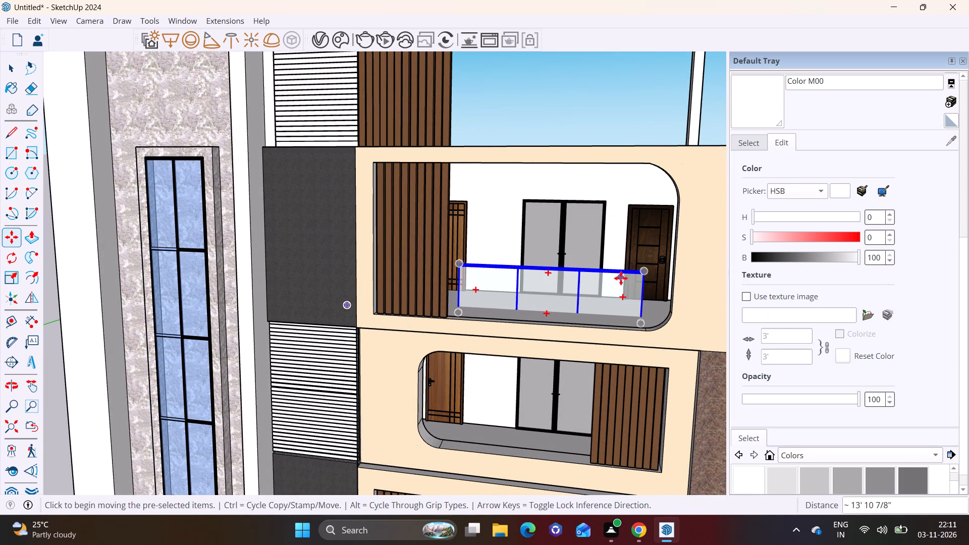
Shift the railing toward the front of the top-floor balcony so its end meets the wood slats.
{"action": "middle_click_drag", "start_coordinate": [618, 279], "coordinate": [475, 310]}
{"action": "scroll", "coordinate": [487, 312], "scroll_direction": "up", "scroll_amount": 9}
{"action": "middle_click_drag", "start_coordinate": [517, 315], "coordinate": [428, 333]}
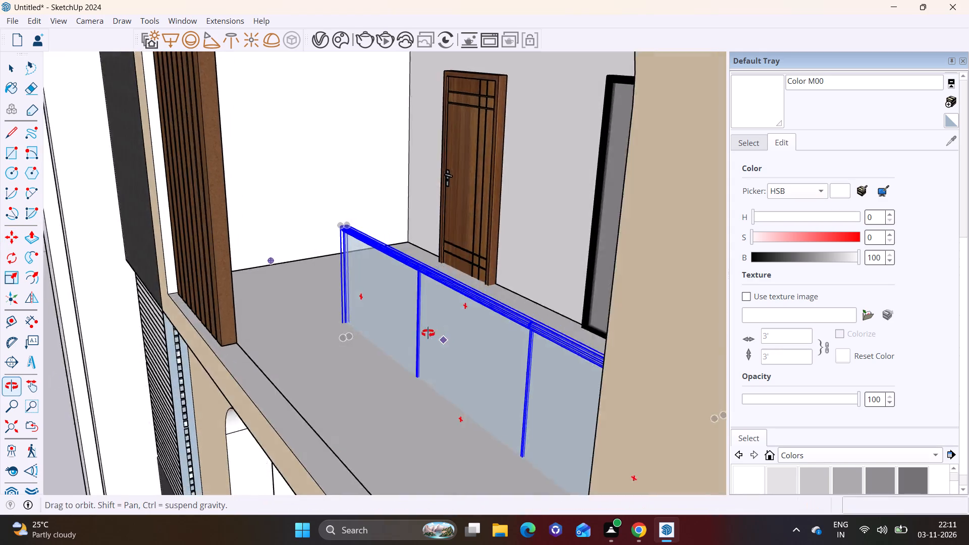
{"action": "middle_click_drag", "start_coordinate": [428, 333], "coordinate": [407, 327]}
{"action": "middle_click", "coordinate": [359, 286]}
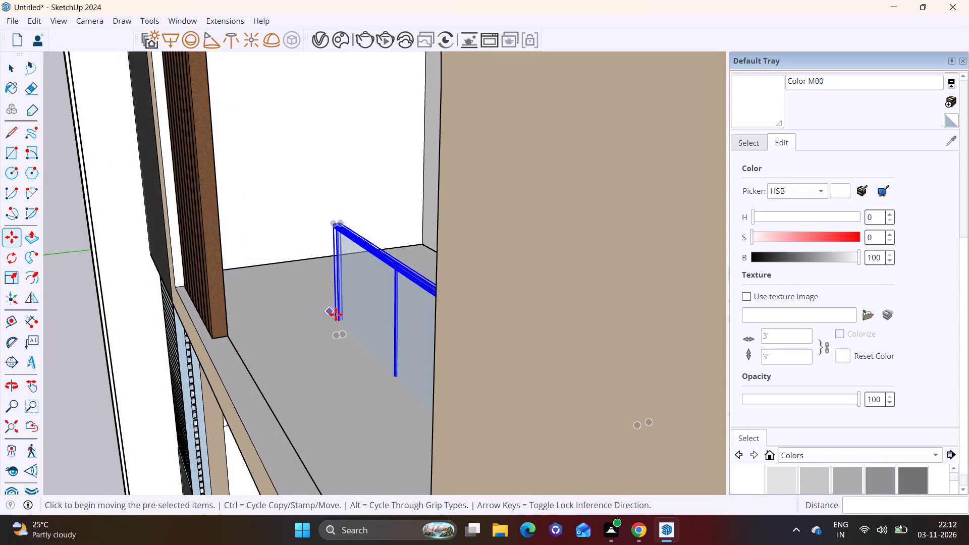
{"action": "left_click", "coordinate": [341, 316]}
{"action": "left_click", "coordinate": [227, 269]}
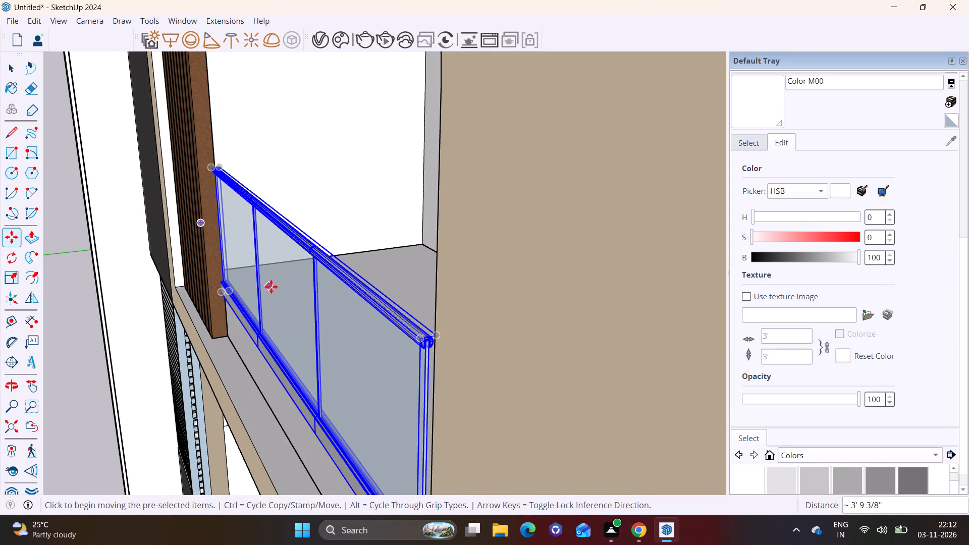
Lower the railing about 1' 4 1/8" so it rests on the bottom edge of the top-floor opening.
{"action": "scroll", "coordinate": [291, 302], "scroll_direction": "down", "scroll_amount": 8}
{"action": "middle_click_drag", "start_coordinate": [367, 325], "coordinate": [613, 267]}
{"action": "scroll", "coordinate": [295, 324], "scroll_direction": "down", "scroll_amount": 3}
{"action": "middle_click_drag", "start_coordinate": [216, 323], "coordinate": [254, 295]}
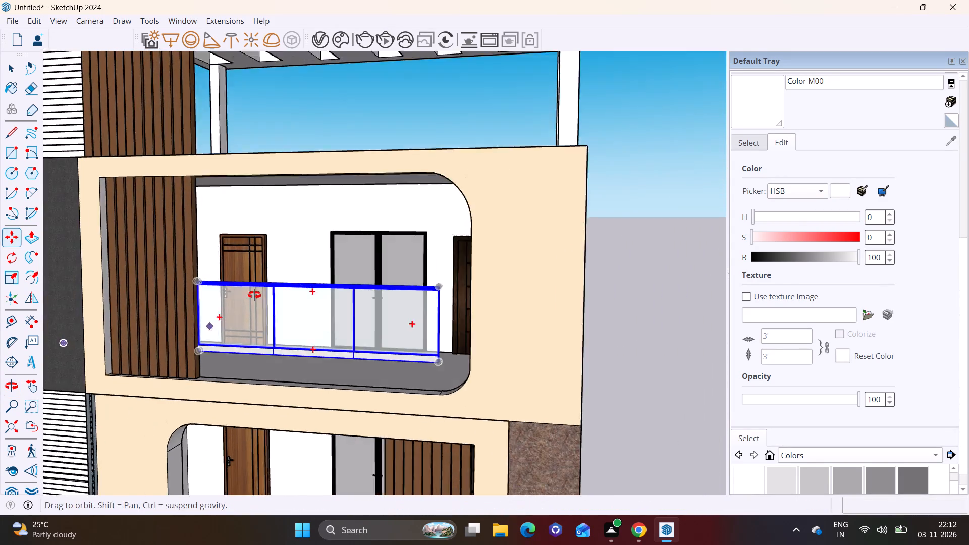
{"action": "middle_click_drag", "start_coordinate": [254, 295], "coordinate": [297, 253]}
{"action": "scroll", "coordinate": [223, 303], "scroll_direction": "up", "scroll_amount": 3}
{"action": "left_click", "coordinate": [210, 347]}
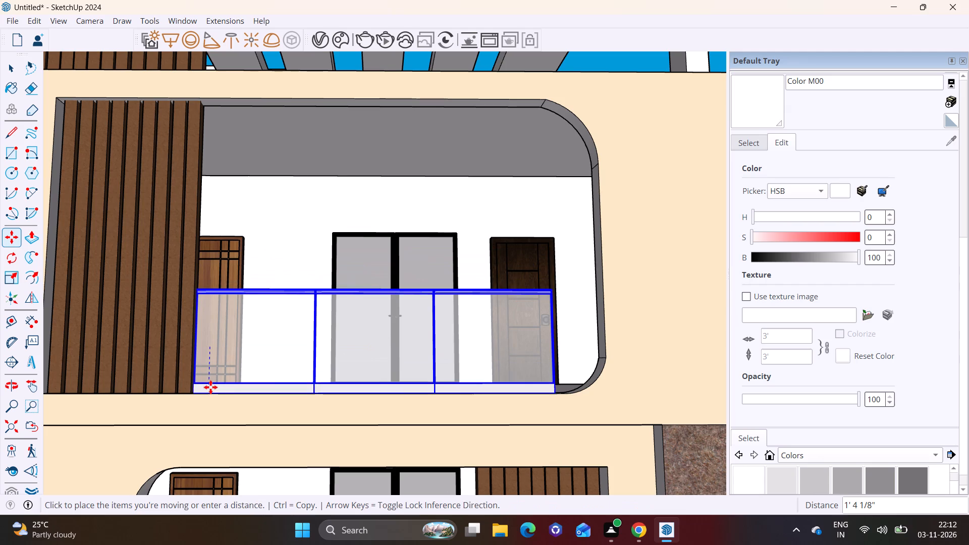
{"action": "left_click", "coordinate": [210, 387]}
Scale the railing lengthwise so its free end reaches the rounded side of the top-floor opening.
{"action": "scroll", "coordinate": [348, 331], "scroll_direction": "up", "scroll_amount": 1}
{"action": "scroll", "coordinate": [348, 331], "scroll_direction": "down", "scroll_amount": 4}
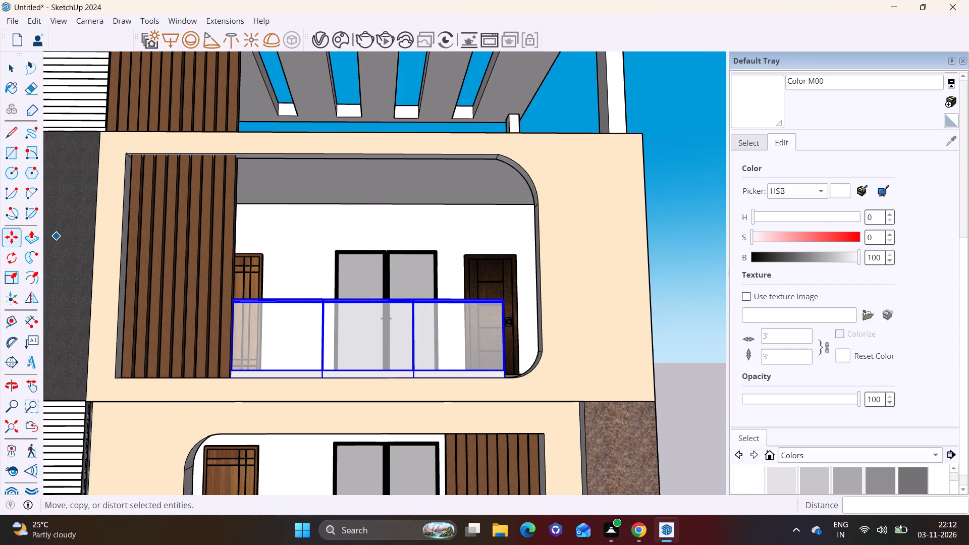
{"action": "left_click", "coordinate": [9, 277]}
{"action": "scroll", "coordinate": [614, 355], "scroll_direction": "up", "scroll_amount": 5}
{"action": "middle_click_drag", "start_coordinate": [478, 350], "coordinate": [388, 377]}
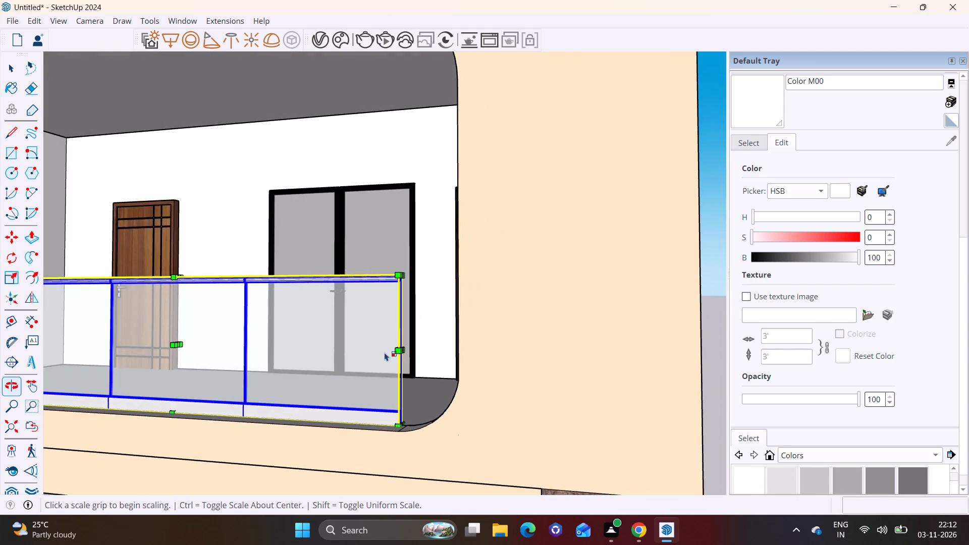
{"action": "scroll", "coordinate": [385, 352], "scroll_direction": "up", "scroll_amount": 8}
{"action": "left_click", "coordinate": [421, 347]}
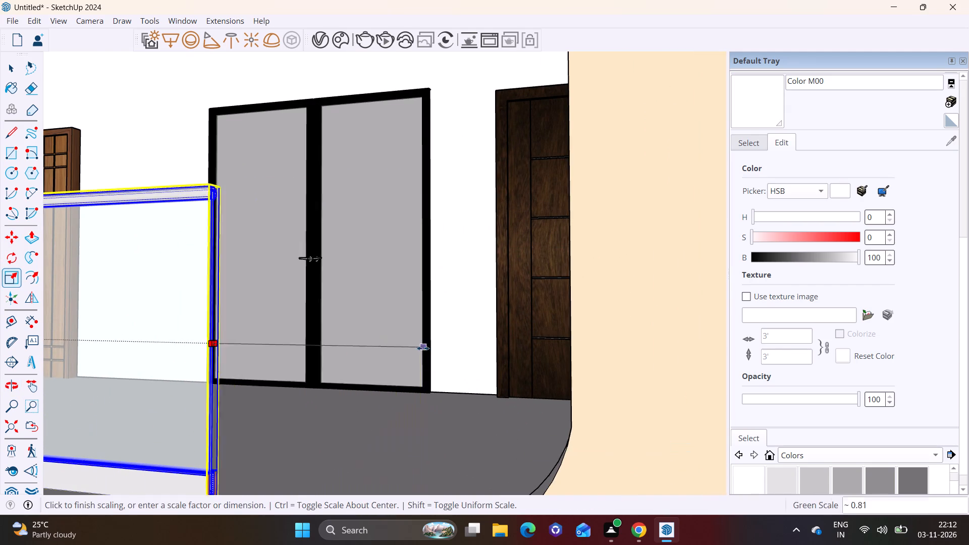
{"action": "left_click", "coordinate": [580, 355]}
{"action": "scroll", "coordinate": [433, 355], "scroll_direction": "down", "scroll_amount": 11}
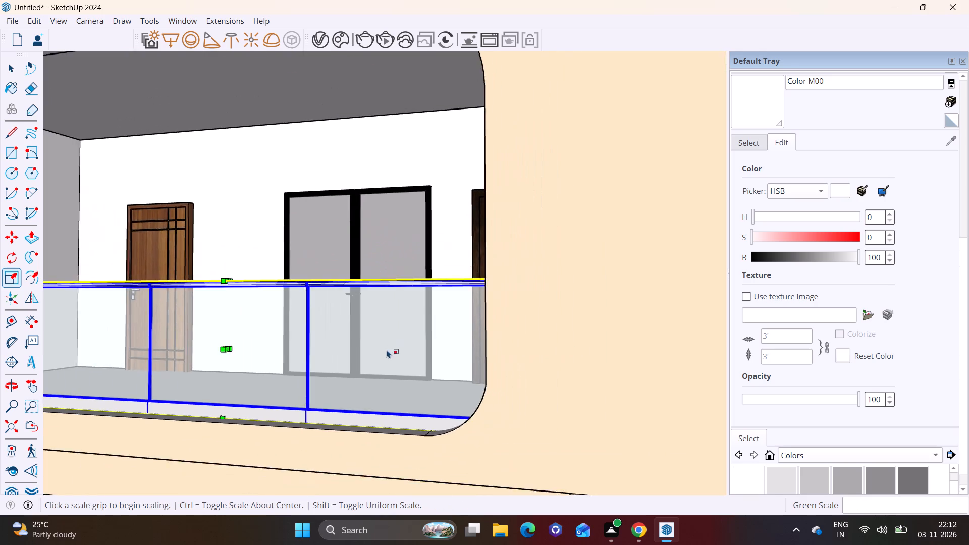
Move the lengthened railing straight down into the middle-floor balcony opening.
{"action": "scroll", "coordinate": [387, 350], "scroll_direction": "down", "scroll_amount": 16}
{"action": "middle_click_drag", "start_coordinate": [381, 328], "coordinate": [432, 191], "text": "shift"}
{"action": "key", "text": "m"}
{"action": "left_click", "coordinate": [399, 209]}
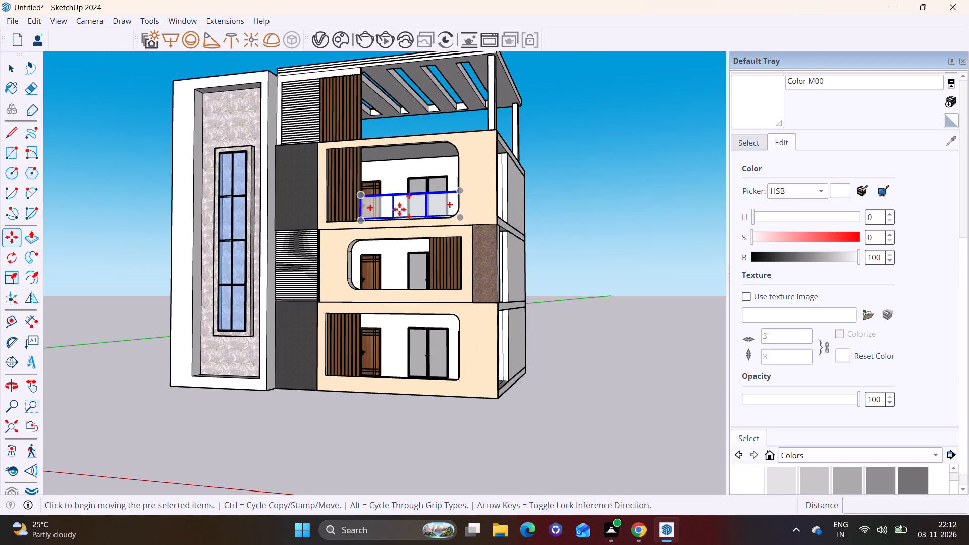
{"action": "left_click", "coordinate": [402, 277]}
Scale the railing lengthwise so it extends to the rounded side of the middle-floor opening.
{"action": "middle_click_drag", "start_coordinate": [410, 287], "coordinate": [466, 313]}
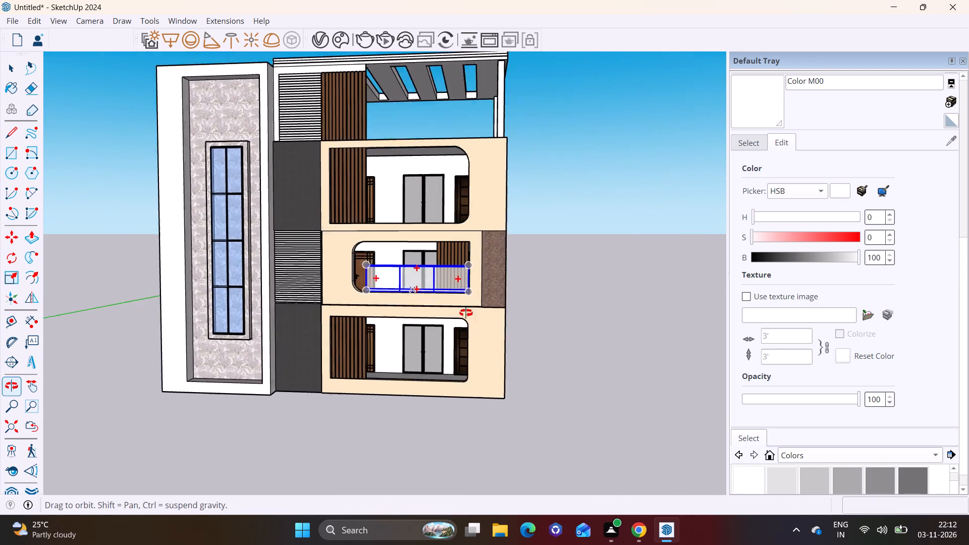
{"action": "middle_click_drag", "start_coordinate": [466, 313], "coordinate": [512, 313]}
{"action": "scroll", "coordinate": [349, 278], "scroll_direction": "up", "scroll_amount": 7}
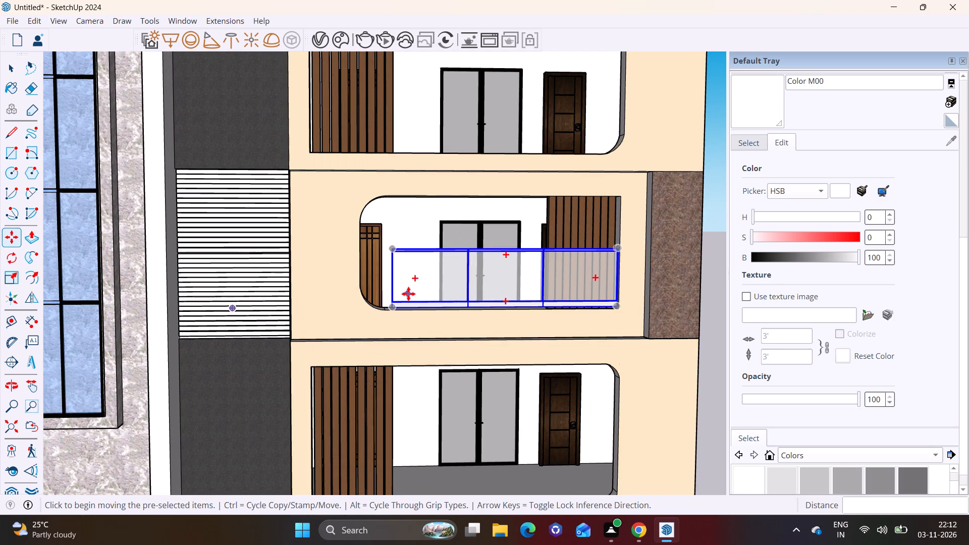
{"action": "key", "text": "space"}
{"action": "left_click", "coordinate": [393, 287]}
{"action": "left_click", "coordinate": [5, 272]}
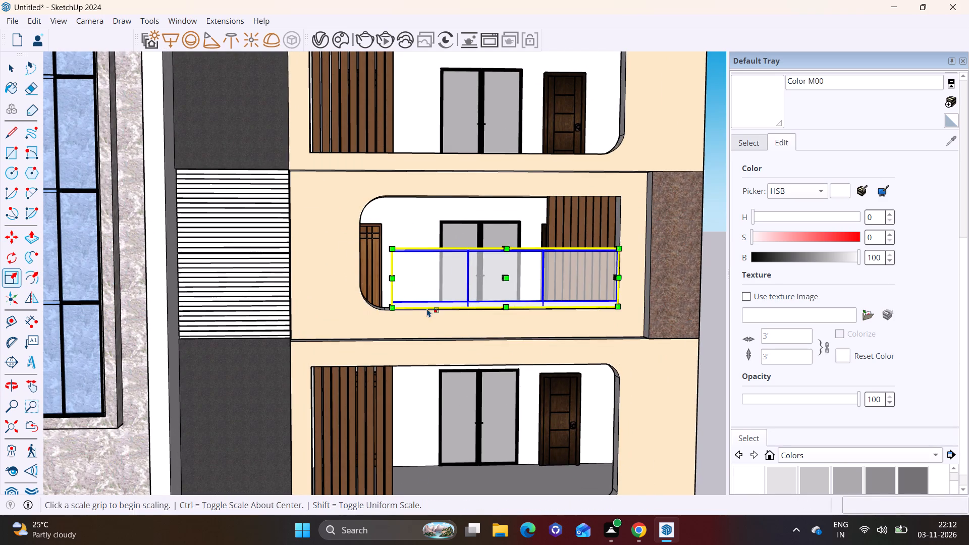
{"action": "middle_click_drag", "start_coordinate": [461, 308], "coordinate": [579, 306]}
{"action": "scroll", "coordinate": [443, 278], "scroll_direction": "up", "scroll_amount": 6}
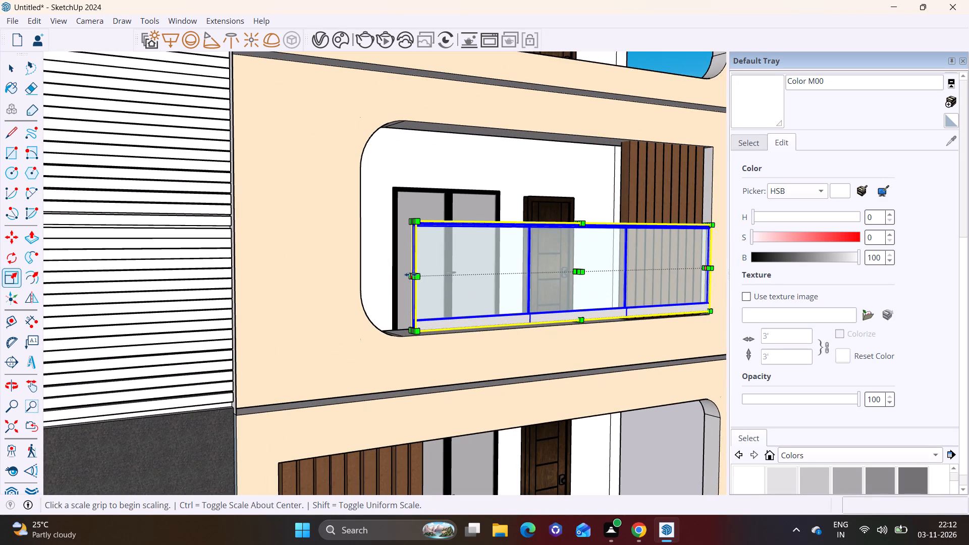
{"action": "left_click", "coordinate": [411, 275]}
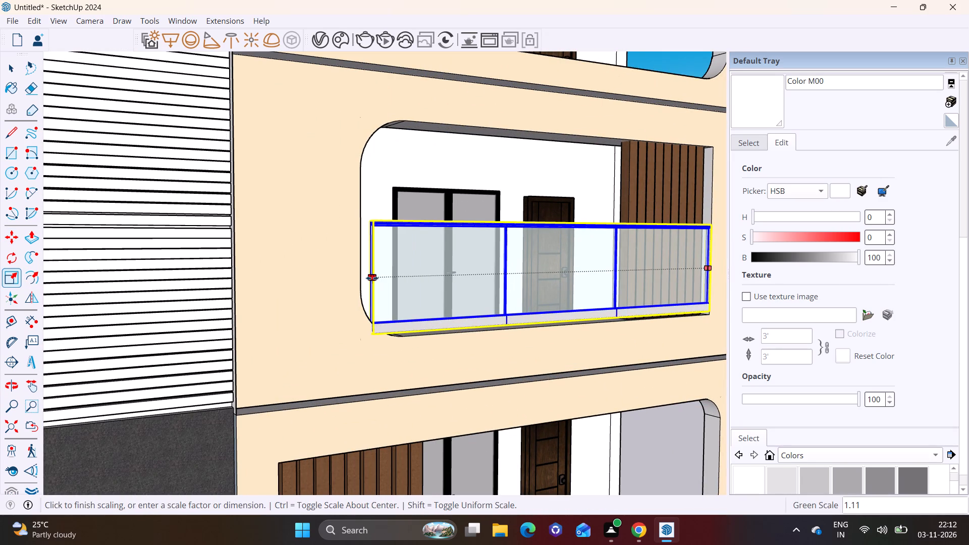
{"action": "left_click", "coordinate": [352, 276]}
Move the railing about 1' 10 15/16" into the middle-floor balcony so it sits behind the facade and slats.
{"action": "middle_click_drag", "start_coordinate": [510, 297], "coordinate": [197, 331]}
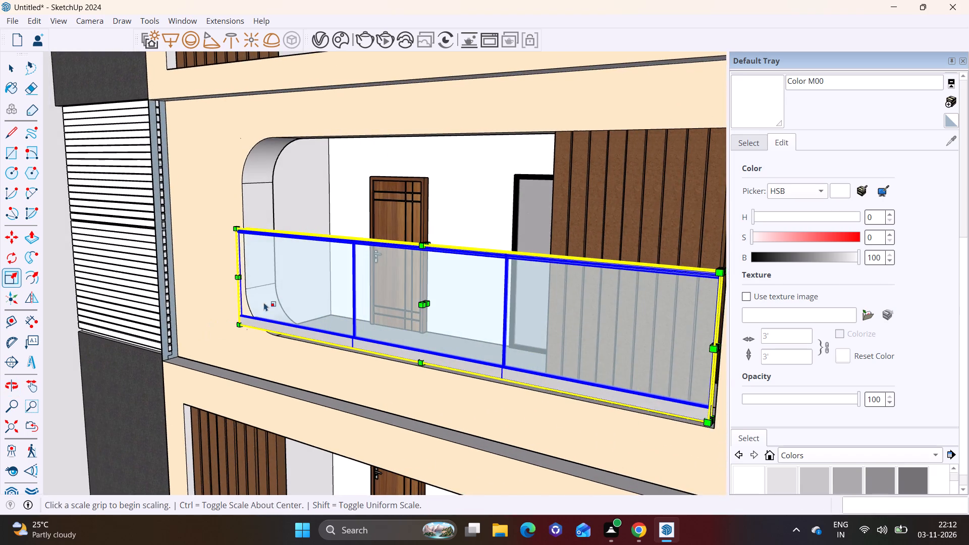
{"action": "scroll", "coordinate": [271, 302], "scroll_direction": "down", "scroll_amount": 1}
{"action": "key", "text": "m"}
{"action": "middle_click_drag", "start_coordinate": [294, 303], "coordinate": [239, 351]}
{"action": "scroll", "coordinate": [254, 323], "scroll_direction": "up", "scroll_amount": 4}
{"action": "left_click", "coordinate": [249, 300]}
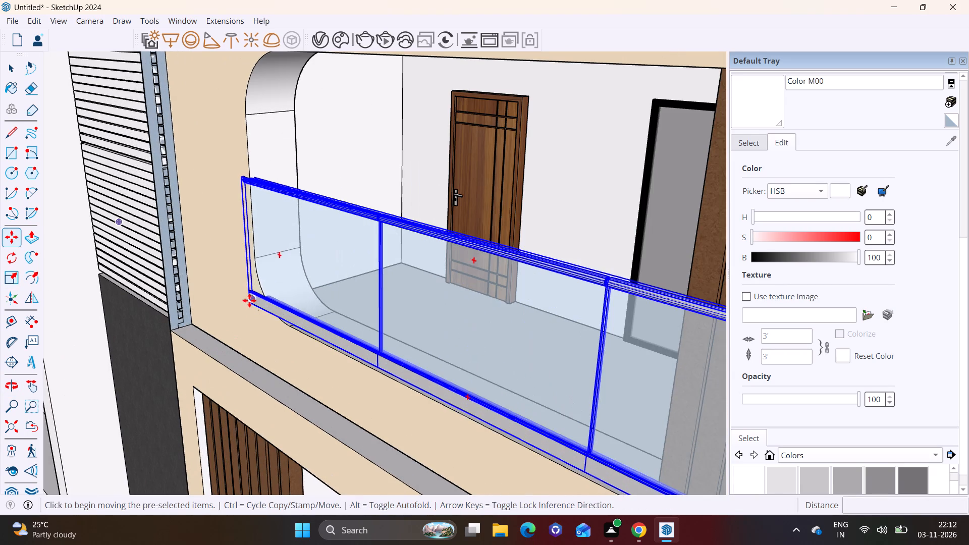
{"action": "left_click", "coordinate": [326, 300]}
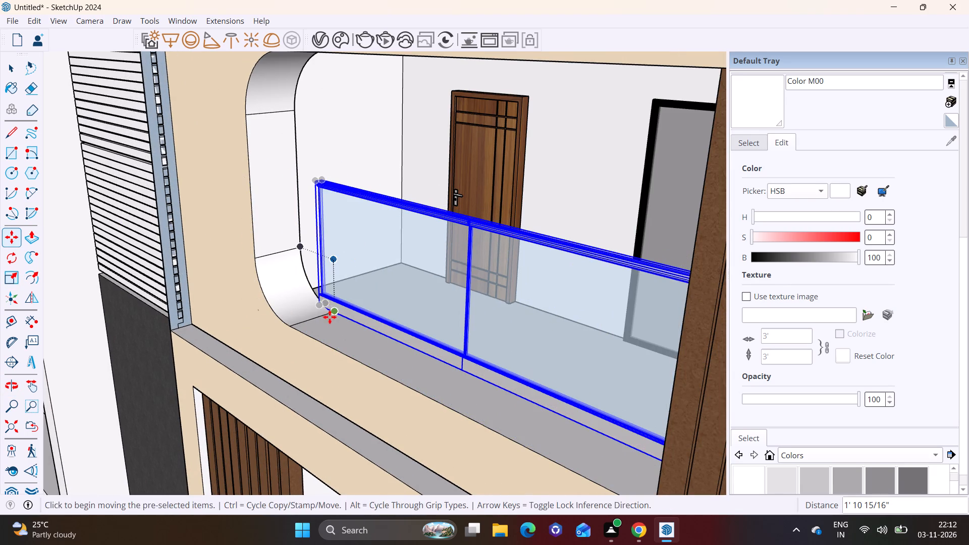
{"action": "key", "text": "space"}
Slide the railing about 1' 7 7/16" along the middle-floor balcony to close the gap at the opening's rounded side.
{"action": "scroll", "coordinate": [355, 337], "scroll_direction": "down", "scroll_amount": 4}
{"action": "middle_click_drag", "start_coordinate": [472, 356], "coordinate": [692, 319]}
{"action": "scroll", "coordinate": [549, 306], "scroll_direction": "down", "scroll_amount": 2}
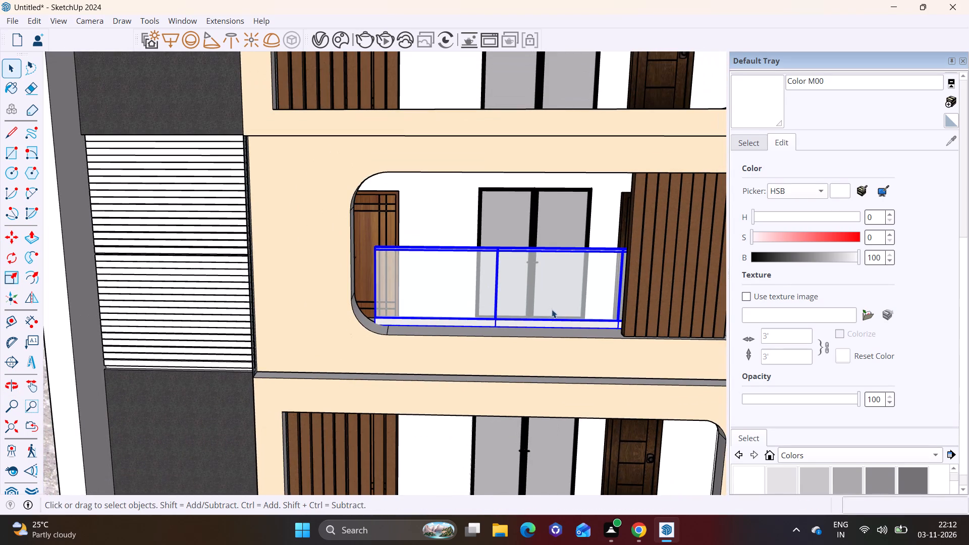
{"action": "key", "text": "m"}
{"action": "left_click", "coordinate": [546, 301]}
{"action": "scroll", "coordinate": [527, 301], "scroll_direction": "down", "scroll_amount": 1}
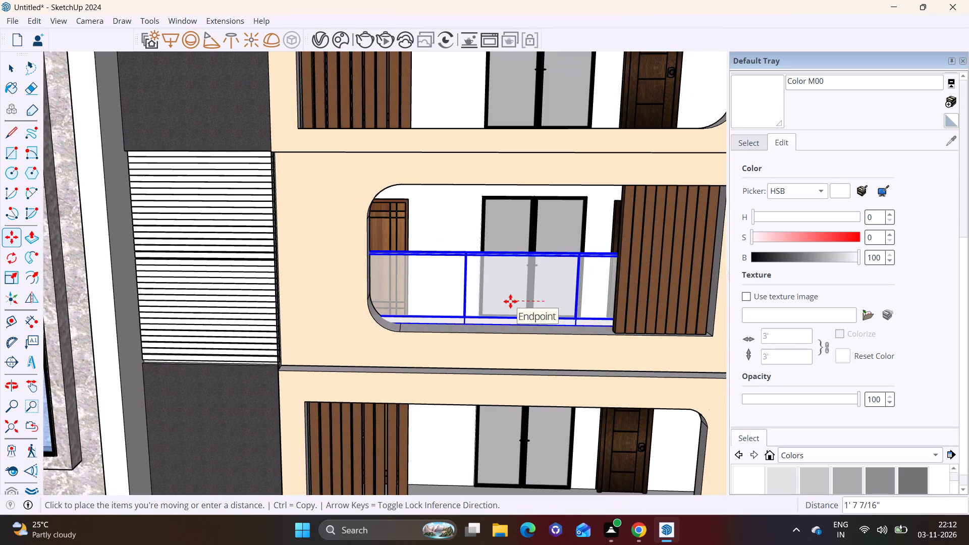
{"action": "left_click", "coordinate": [510, 301]}
{"action": "key", "text": "space"}
Copy the middle-floor railing up into the top-floor balcony opening and align its end with the wood slats.
{"action": "scroll", "coordinate": [525, 330], "scroll_direction": "down", "scroll_amount": 10}
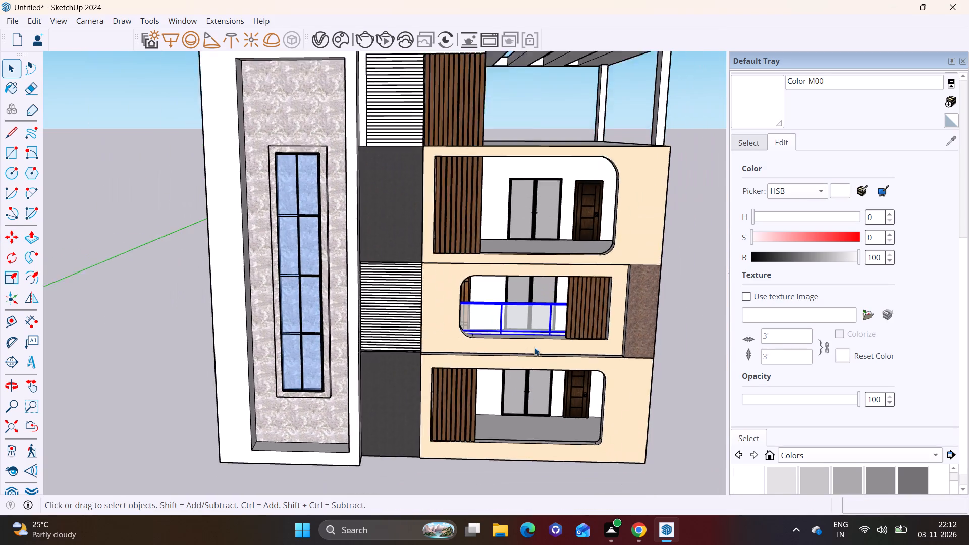
{"action": "middle_click_drag", "start_coordinate": [553, 350], "coordinate": [507, 270], "text": "shift"}
{"action": "left_click_drag", "start_coordinate": [726, 360], "coordinate": [788, 401]}
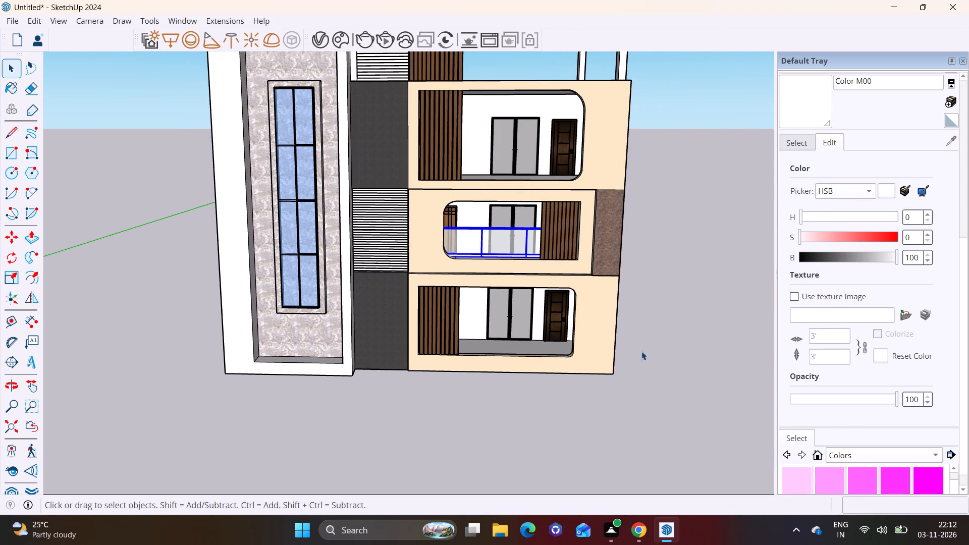
{"action": "left_click", "coordinate": [507, 248]}
{"action": "key", "text": "m"}
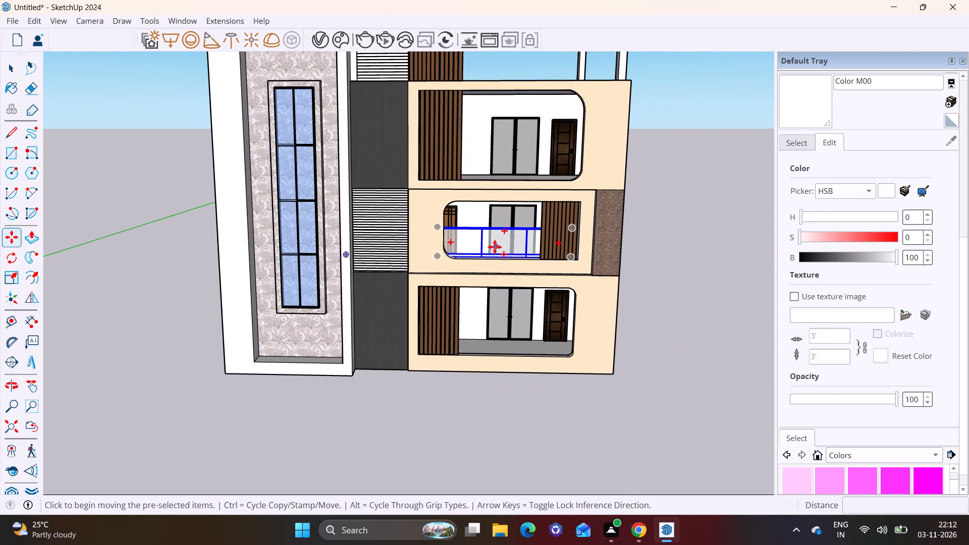
{"action": "left_click", "coordinate": [494, 247]}
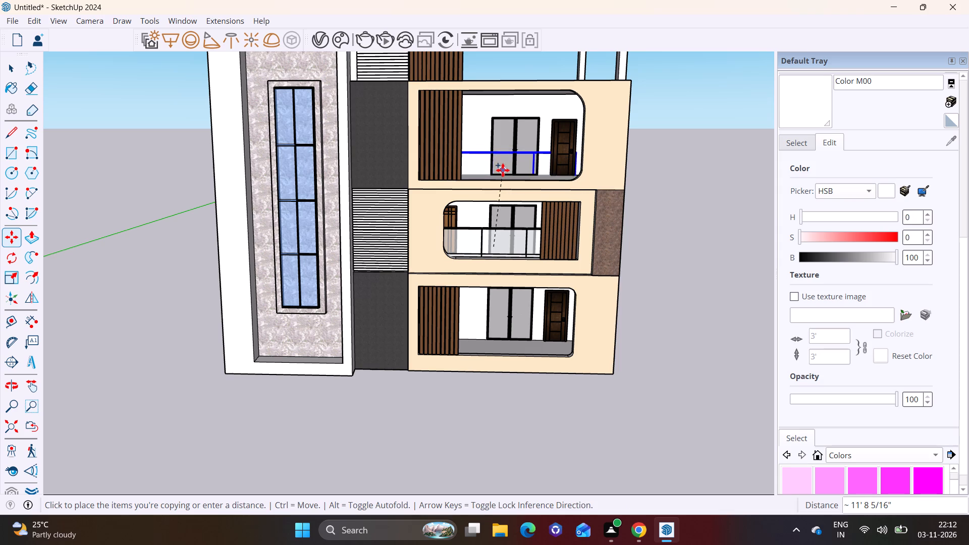
{"action": "left_click", "coordinate": [506, 171]}
{"action": "middle_click_drag", "start_coordinate": [554, 182], "coordinate": [413, 238]}
{"action": "left_click", "coordinate": [491, 170]}
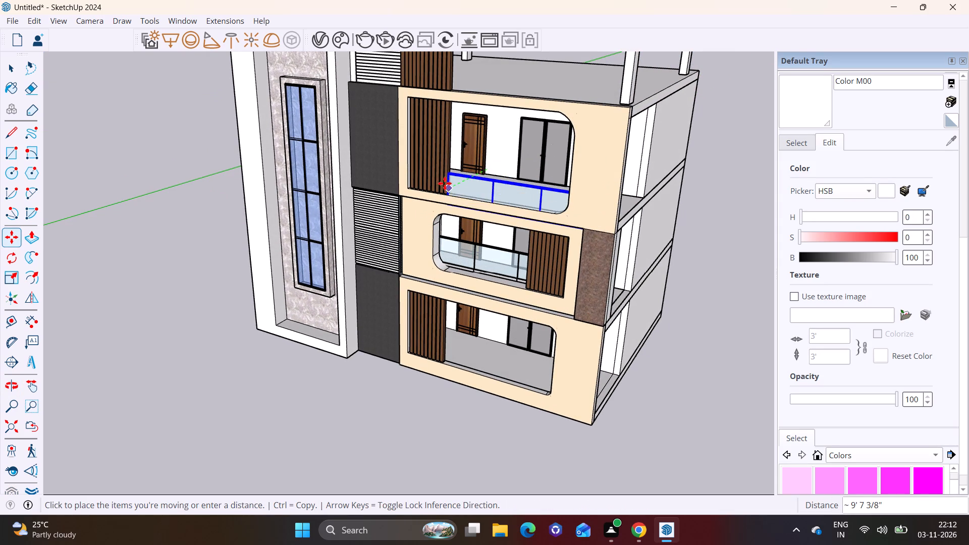
{"action": "left_click", "coordinate": [447, 181]}
Copy the top-floor railing down about 20' 6 5/8" into the ground-floor balcony opening, against the wood slats.
{"action": "scroll", "coordinate": [498, 220], "scroll_direction": "down", "scroll_amount": 3}
{"action": "middle_click_drag", "start_coordinate": [583, 229], "coordinate": [710, 180]}
{"action": "scroll", "coordinate": [556, 242], "scroll_direction": "up", "scroll_amount": 2}
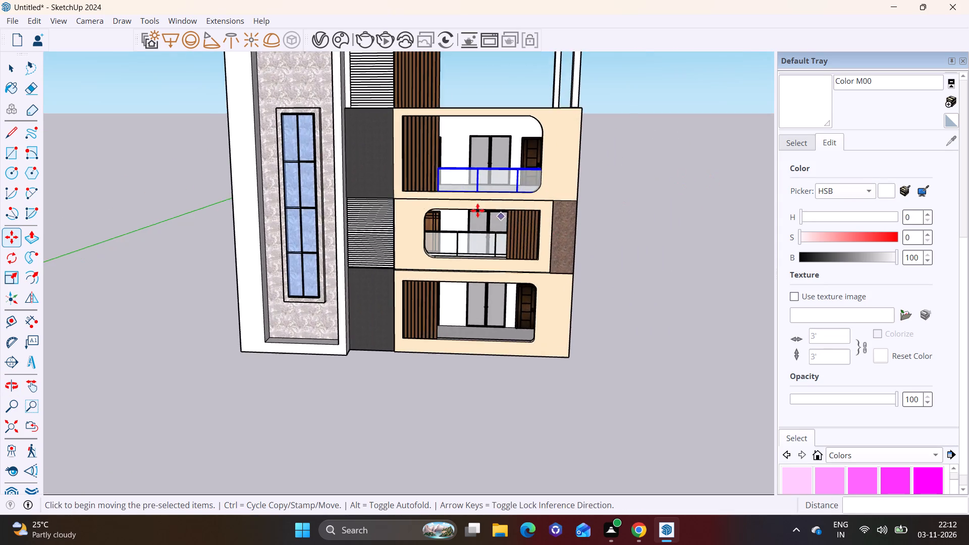
{"action": "scroll", "coordinate": [477, 210], "scroll_direction": "up", "scroll_amount": 3}
{"action": "left_click", "coordinate": [437, 185]}
{"action": "middle_click_drag", "start_coordinate": [447, 356], "coordinate": [448, 251]}
{"action": "scroll", "coordinate": [454, 302], "scroll_direction": "up", "scroll_amount": 6}
{"action": "left_click", "coordinate": [427, 319]}
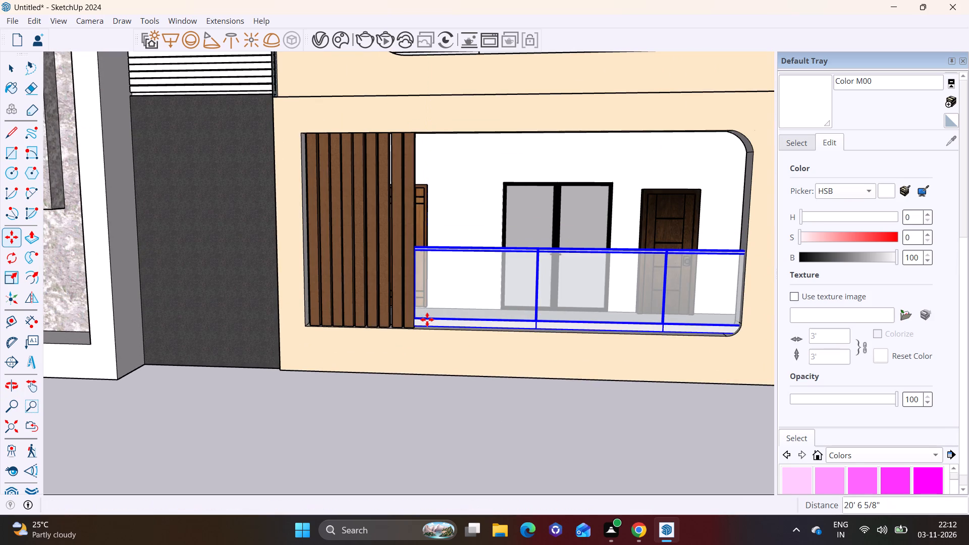
{"action": "key", "text": "space"}
{"action": "left_click", "coordinate": [406, 394]}
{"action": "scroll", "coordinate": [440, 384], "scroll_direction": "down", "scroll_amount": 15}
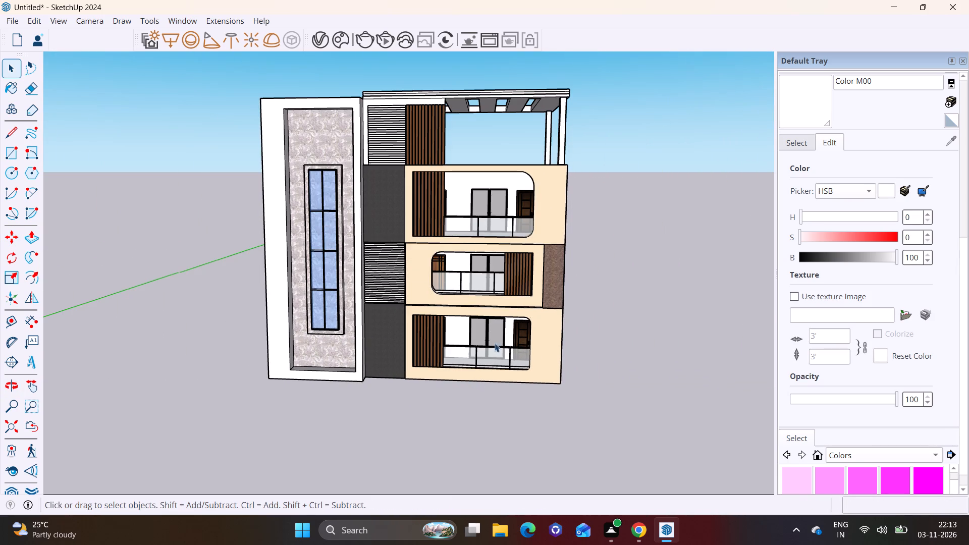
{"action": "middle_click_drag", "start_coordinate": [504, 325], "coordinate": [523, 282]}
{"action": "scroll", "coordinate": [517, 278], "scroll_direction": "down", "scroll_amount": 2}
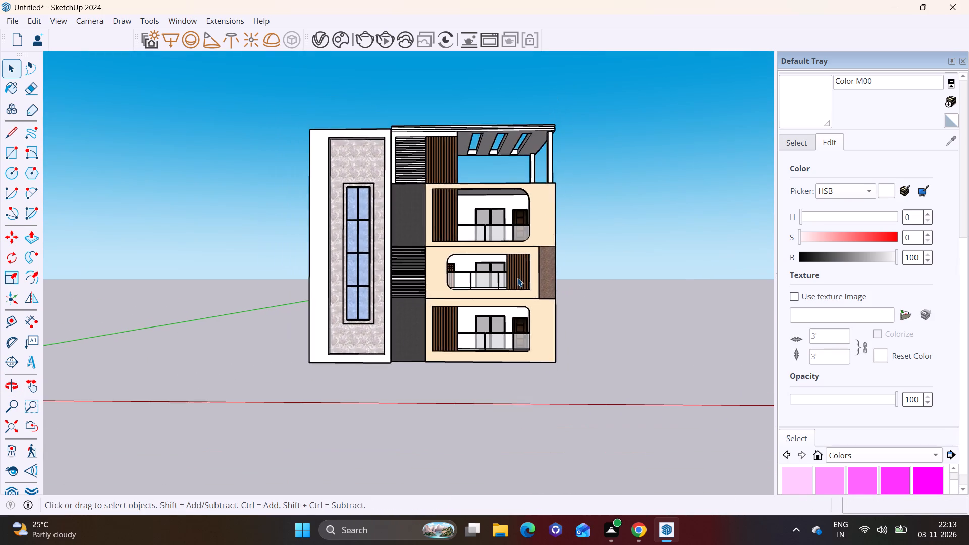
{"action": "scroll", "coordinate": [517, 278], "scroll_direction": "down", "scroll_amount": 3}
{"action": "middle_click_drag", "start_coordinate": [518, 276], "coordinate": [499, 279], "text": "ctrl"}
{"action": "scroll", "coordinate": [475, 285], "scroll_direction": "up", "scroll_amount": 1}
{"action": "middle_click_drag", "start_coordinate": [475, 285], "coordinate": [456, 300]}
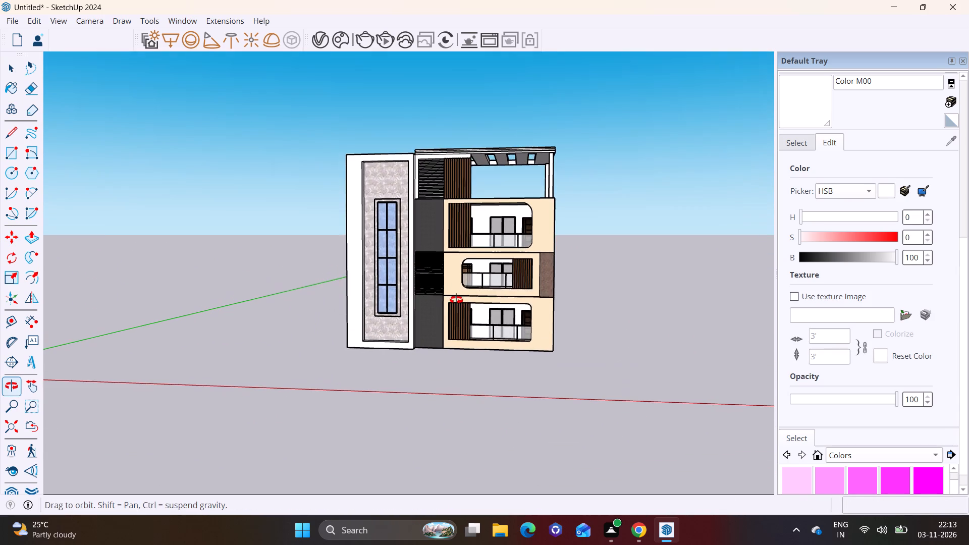
Inspect the front facade and check how the glass railings sit in the three balcony openings.
{"action": "middle_click_drag", "start_coordinate": [456, 300], "coordinate": [429, 296]}
{"action": "scroll", "coordinate": [432, 292], "scroll_direction": "up", "scroll_amount": 2}
{"action": "scroll", "coordinate": [491, 292], "scroll_direction": "up", "scroll_amount": 1, "text": "ctrl"}
{"action": "scroll", "coordinate": [495, 298], "scroll_direction": "up", "scroll_amount": 3}
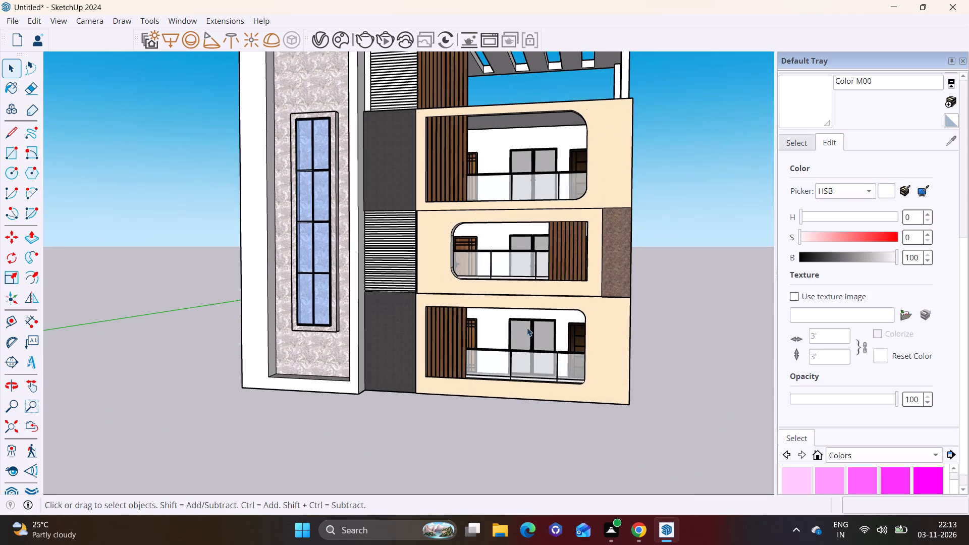
{"action": "middle_click_drag", "start_coordinate": [531, 328], "coordinate": [541, 283], "text": "ctrl"}
{"action": "scroll", "coordinate": [546, 301], "scroll_direction": "up", "scroll_amount": 1, "text": "ctrl"}
{"action": "middle_click_drag", "start_coordinate": [616, 339], "coordinate": [648, 393]}
{"action": "scroll", "coordinate": [569, 361], "scroll_direction": "down", "scroll_amount": 1}
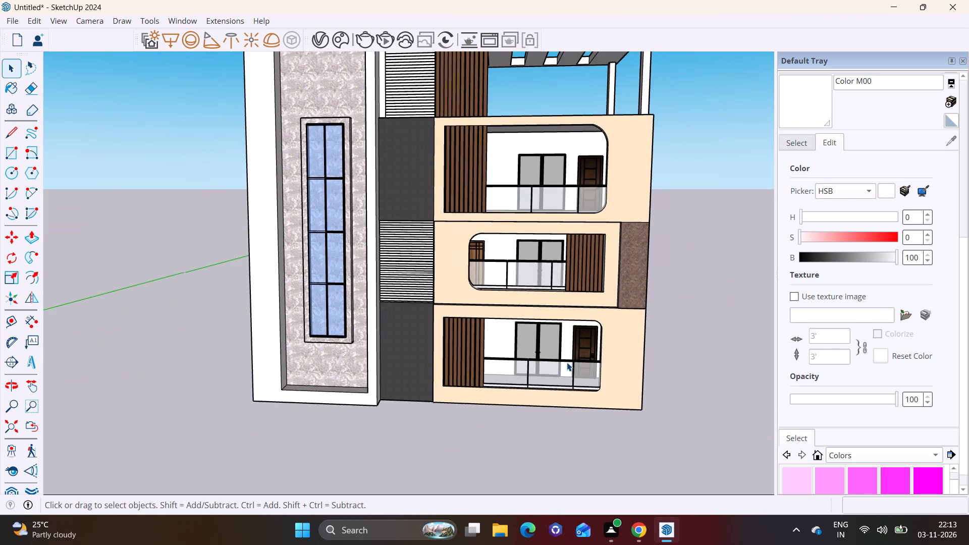
{"action": "middle_click_drag", "start_coordinate": [565, 362], "coordinate": [570, 256], "text": "ctrl"}
{"action": "middle_click_drag", "start_coordinate": [568, 301], "coordinate": [594, 370]}
{"action": "middle_click_drag", "start_coordinate": [450, 368], "coordinate": [465, 297], "text": "shift"}
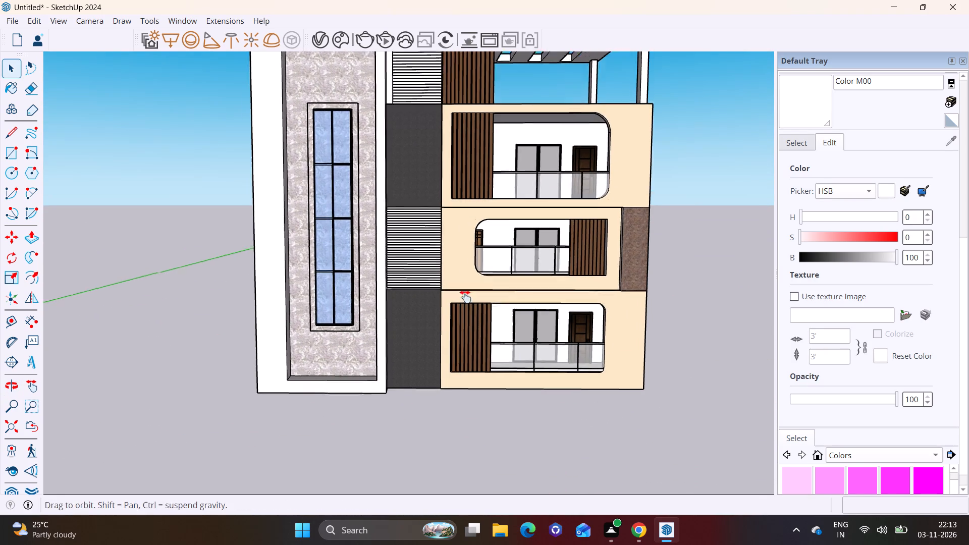
Extrude the bottom face of the white window tower downward by 10'.
{"action": "middle_click_drag", "start_coordinate": [465, 297], "coordinate": [484, 158], "text": "shift"}
{"action": "middle_click_drag", "start_coordinate": [459, 241], "coordinate": [478, 138]}
{"action": "scroll", "coordinate": [420, 185], "scroll_direction": "up", "scroll_amount": 3}
{"action": "left_click", "coordinate": [400, 194]}
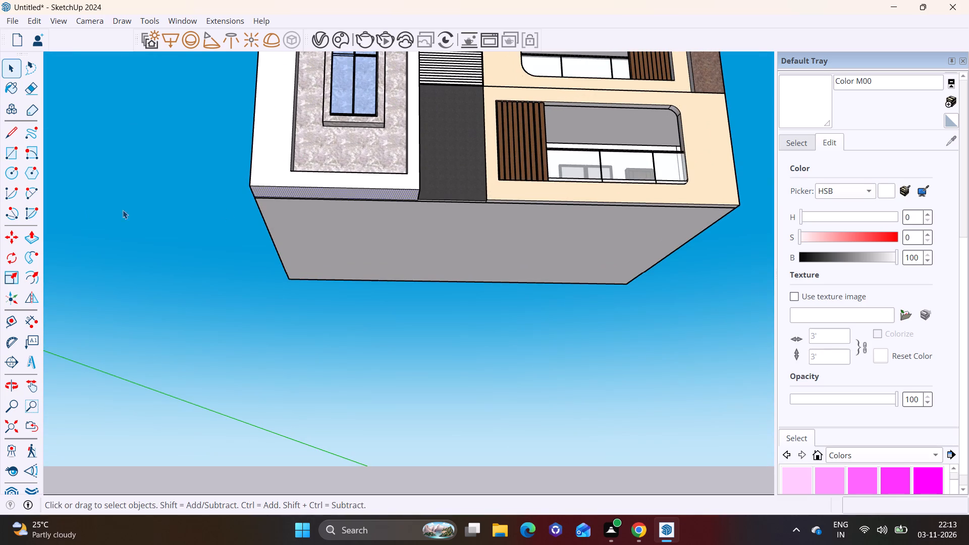
{"action": "left_click", "coordinate": [28, 230]}
{"action": "left_click", "coordinate": [332, 195]}
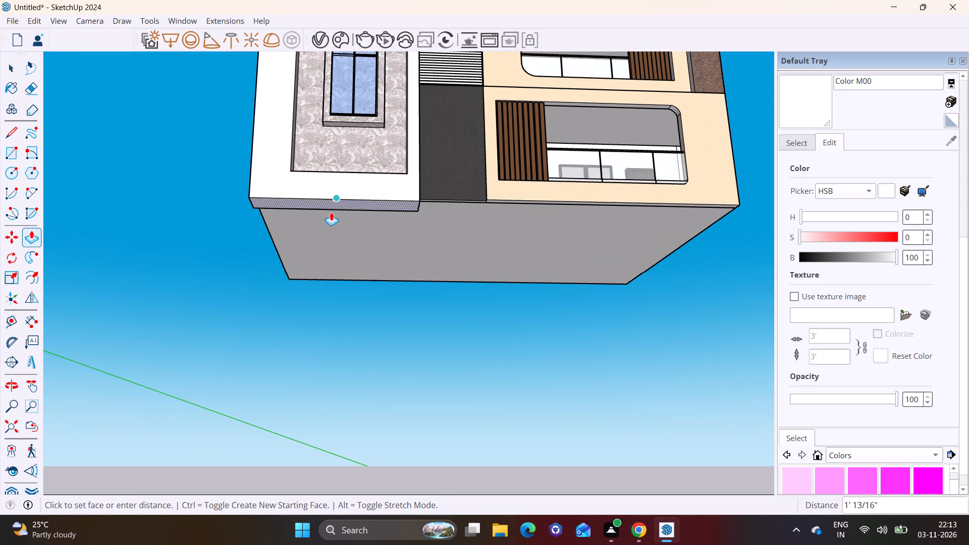
{"action": "type", "text": "10'"}
{"action": "key", "text": "Return"}
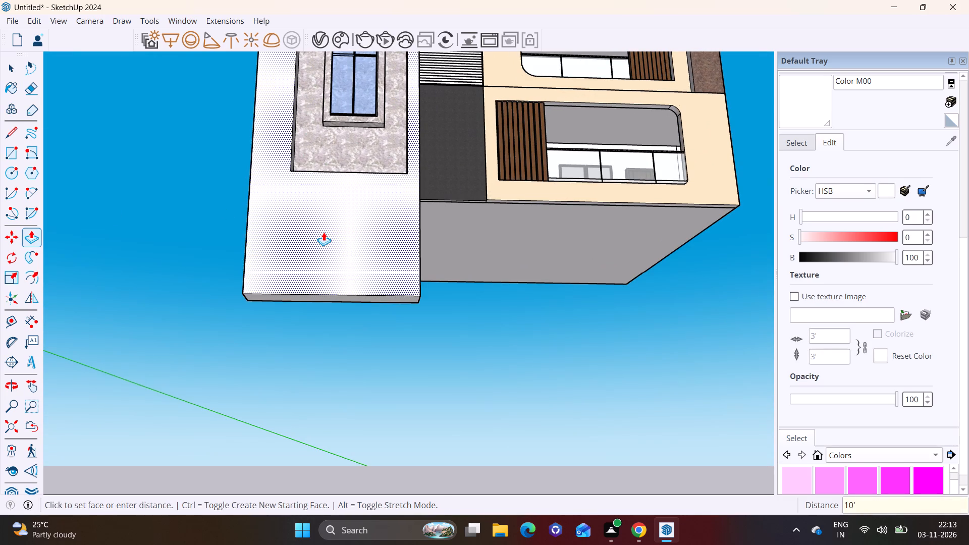
Draw a rectangle about 2' 3 9/16" by 2' 6 11/16" on the building's underside at the outer front corner and group it.
{"action": "scroll", "coordinate": [332, 232], "scroll_direction": "down", "scroll_amount": 2}
{"action": "middle_click_drag", "start_coordinate": [550, 238], "coordinate": [459, 237], "text": "shift"}
{"action": "middle_click_drag", "start_coordinate": [544, 224], "coordinate": [538, 119]}
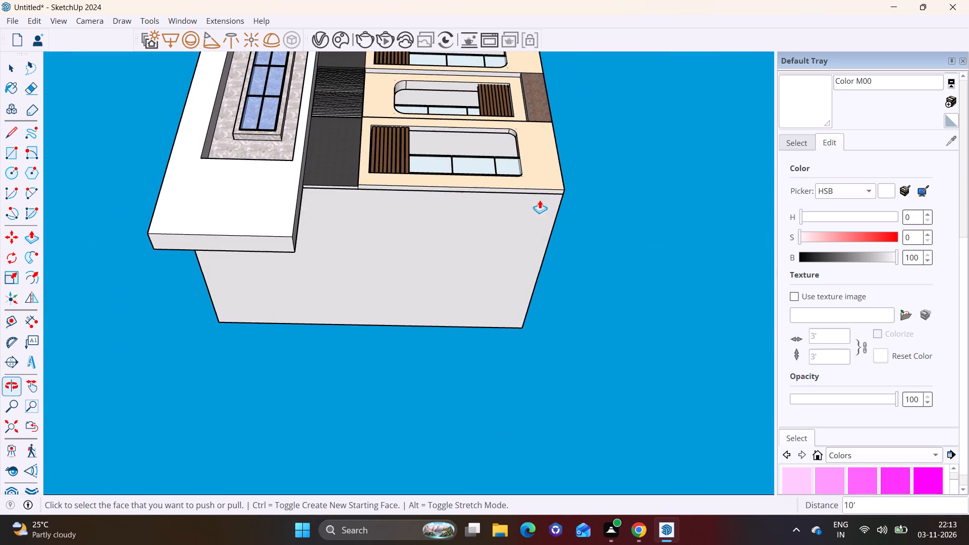
{"action": "scroll", "coordinate": [541, 208], "scroll_direction": "up", "scroll_amount": 3}
{"action": "left_click", "coordinate": [5, 150]}
{"action": "scroll", "coordinate": [467, 185], "scroll_direction": "up", "scroll_amount": 3}
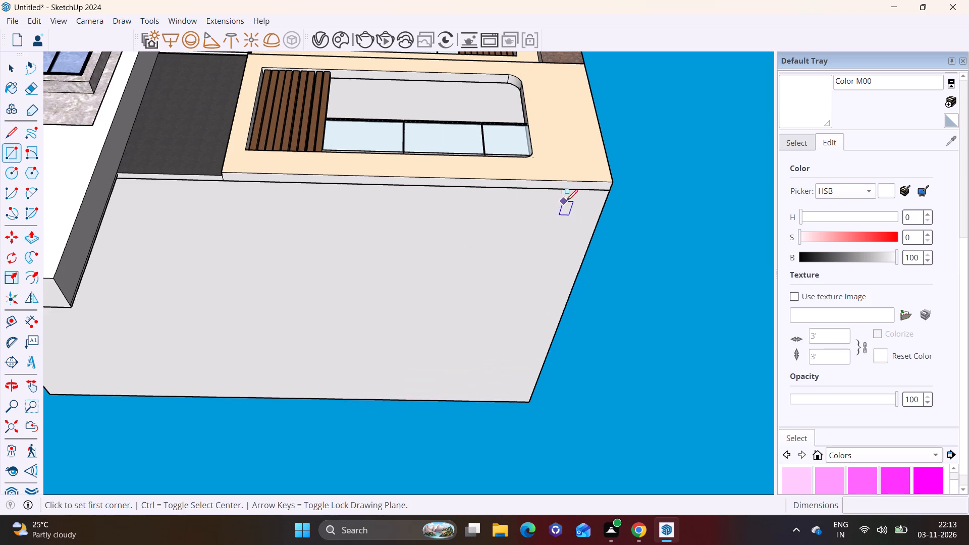
{"action": "left_click", "coordinate": [589, 197]}
{"action": "left_click", "coordinate": [547, 222]}
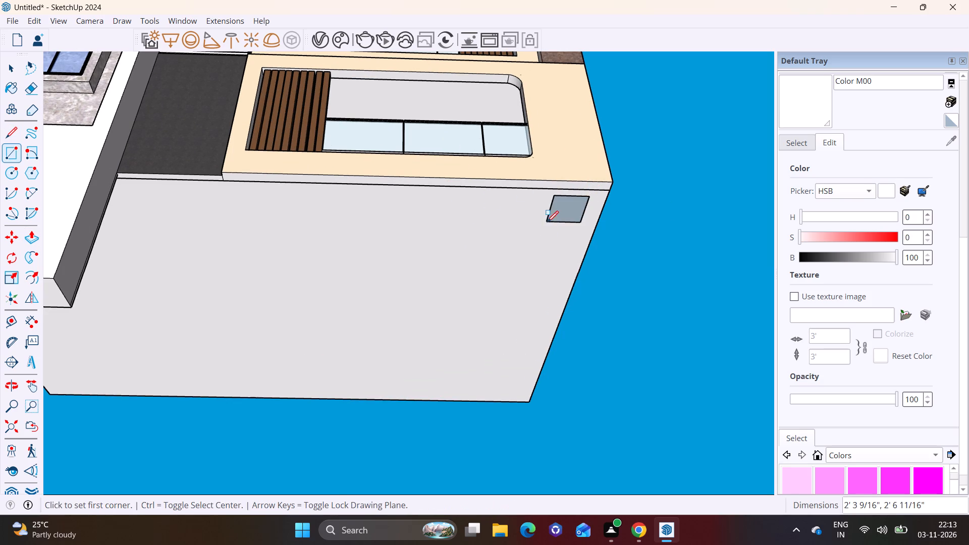
{"action": "key", "text": "space"}
{"action": "double_click", "coordinate": [569, 213]}
{"action": "right_click", "coordinate": [570, 213]}
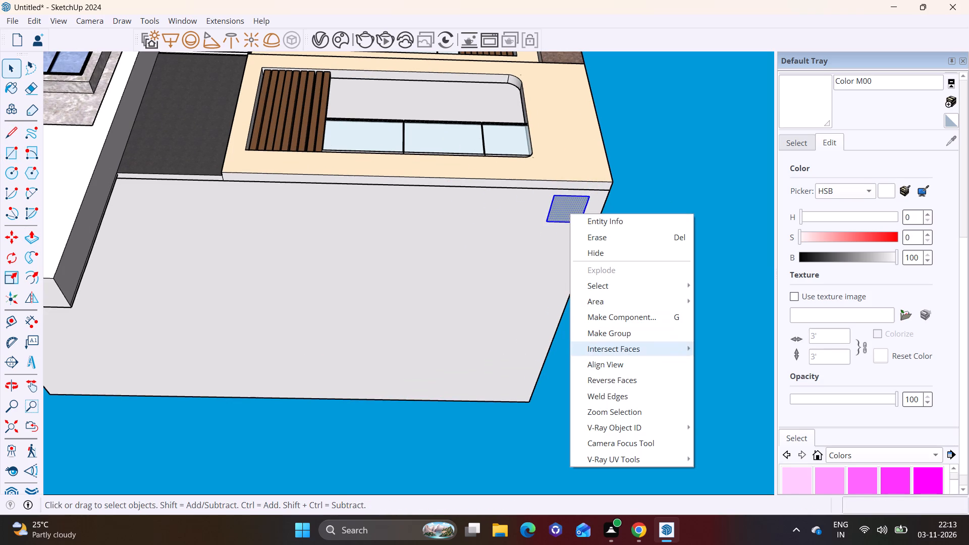
{"action": "left_click", "coordinate": [617, 337]}
Extrude the rectangle inside its group downward by 10' to form a corner column, and close the group.
{"action": "triple_click", "coordinate": [570, 217]}
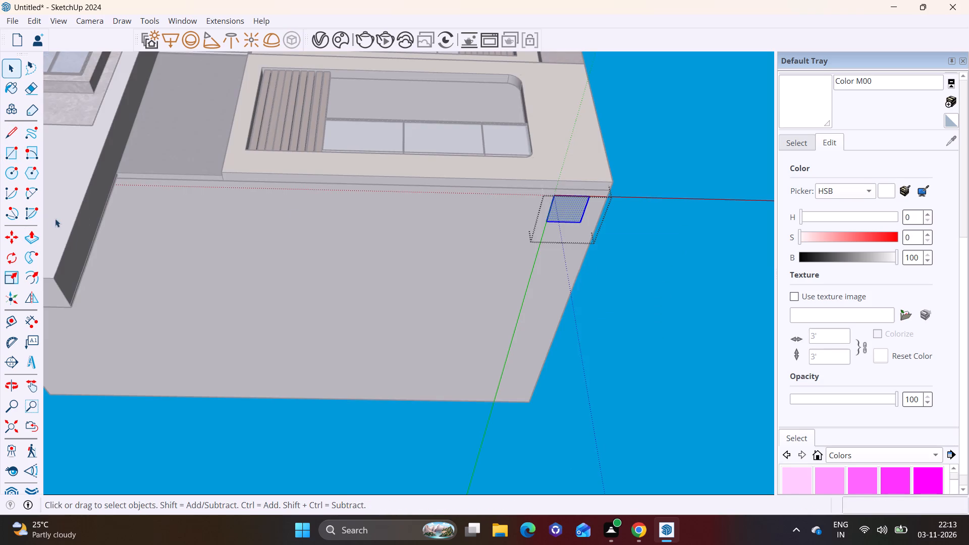
{"action": "left_click_drag", "start_coordinate": [31, 233], "coordinate": [40, 235]}
{"action": "left_click", "coordinate": [569, 213]}
{"action": "type", "text": "10'"}
{"action": "key", "text": "Return"}
{"action": "scroll", "coordinate": [581, 280], "scroll_direction": "down", "scroll_amount": 6}
{"action": "key", "text": "space"}
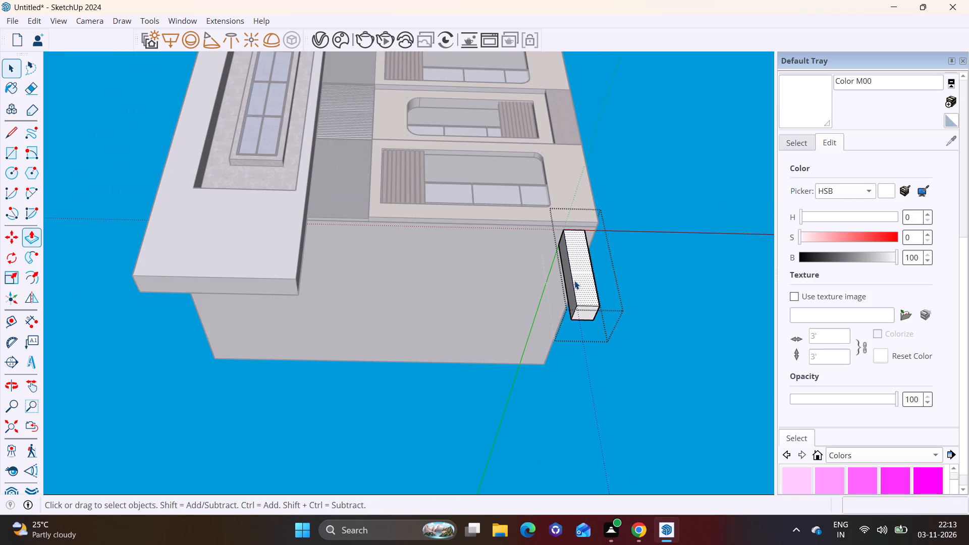
{"action": "middle_click_drag", "start_coordinate": [562, 222], "coordinate": [556, 295]}
{"action": "middle_click_drag", "start_coordinate": [530, 287], "coordinate": [530, 265]}
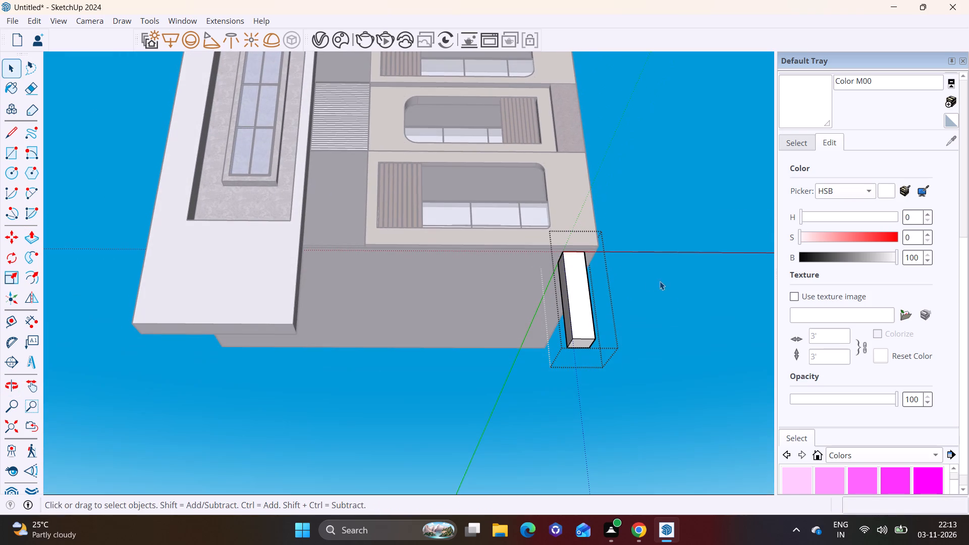
{"action": "left_click_drag", "start_coordinate": [660, 283], "coordinate": [697, 329]}
{"action": "key", "text": "space"}
{"action": "left_click", "coordinate": [733, 331]}
Draw a rectangle over the thin strip under the cream balcony facade, from the outer corner to the dark panel.
{"action": "middle_click_drag", "start_coordinate": [528, 299], "coordinate": [529, 256]}
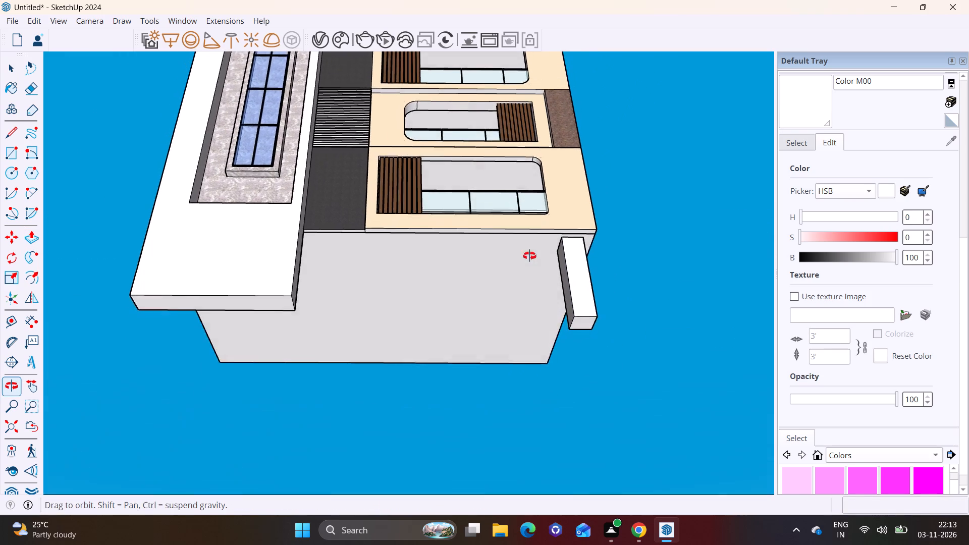
{"action": "middle_click_drag", "start_coordinate": [529, 256], "coordinate": [550, 256]}
{"action": "scroll", "coordinate": [546, 256], "scroll_direction": "up", "scroll_amount": 4}
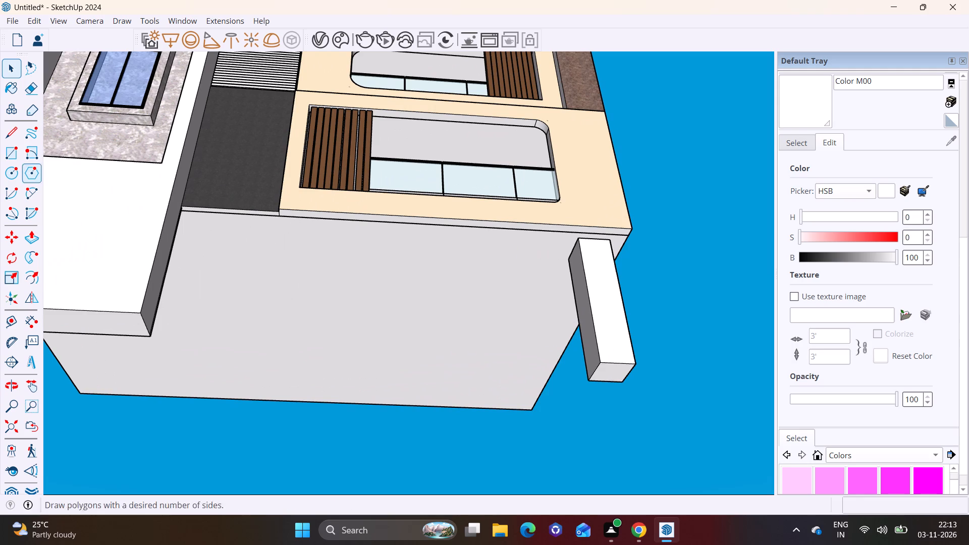
{"action": "left_click", "coordinate": [15, 157]}
{"action": "scroll", "coordinate": [618, 255], "scroll_direction": "up", "scroll_amount": 2}
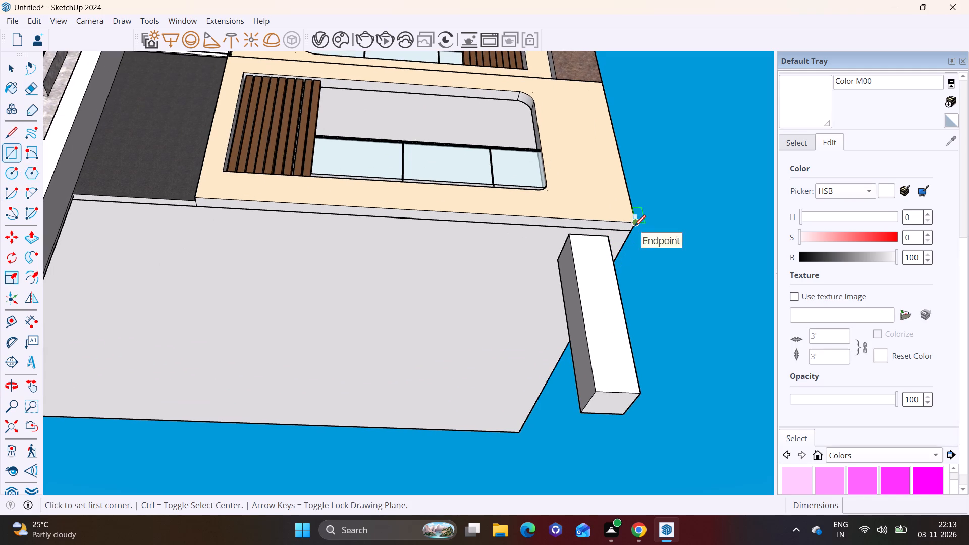
{"action": "left_click", "coordinate": [634, 226]}
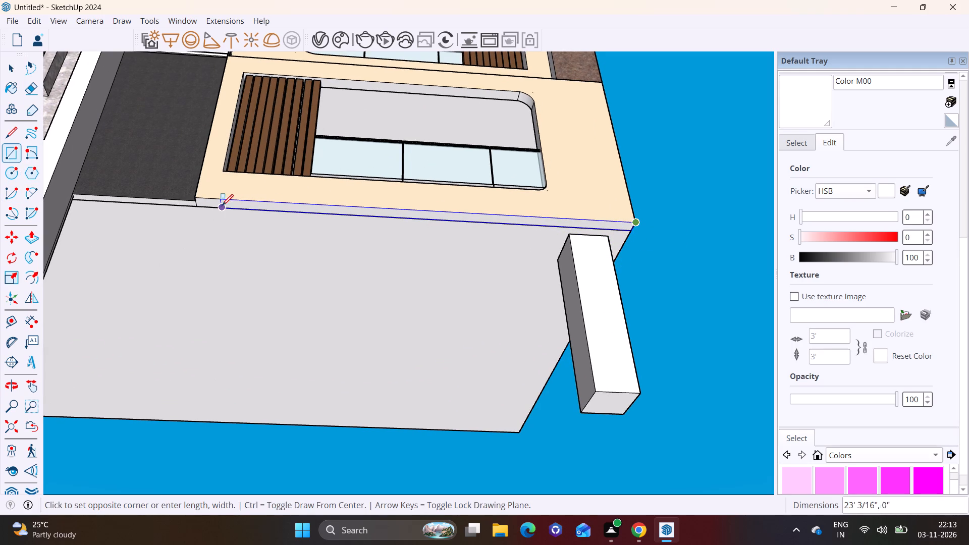
{"action": "left_click_drag", "start_coordinate": [196, 207], "coordinate": [199, 213]}
{"action": "key", "text": "space"}
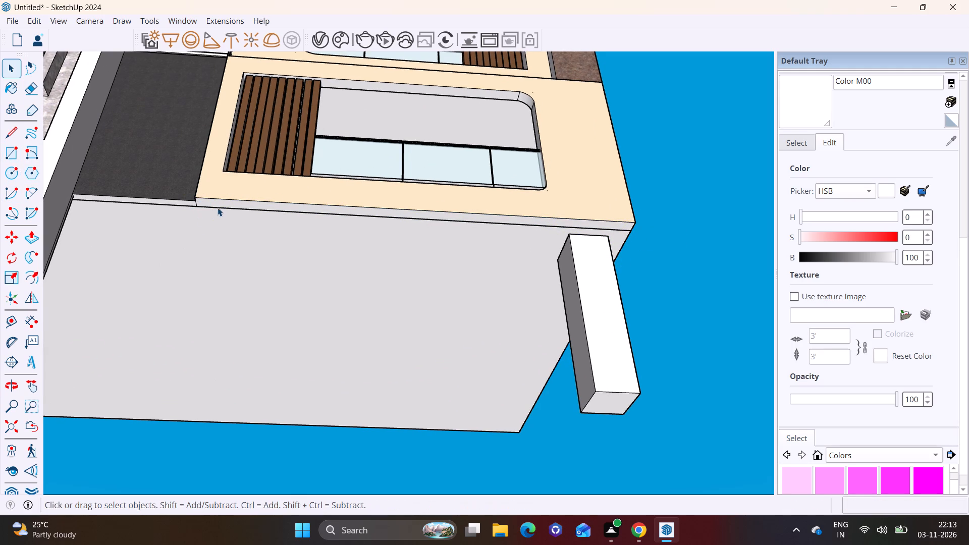
Extrude the strip under the cream facade downward about 11 7/16" to form a front beam.
{"action": "left_click", "coordinate": [224, 207]}
{"action": "left_click", "coordinate": [248, 205]}
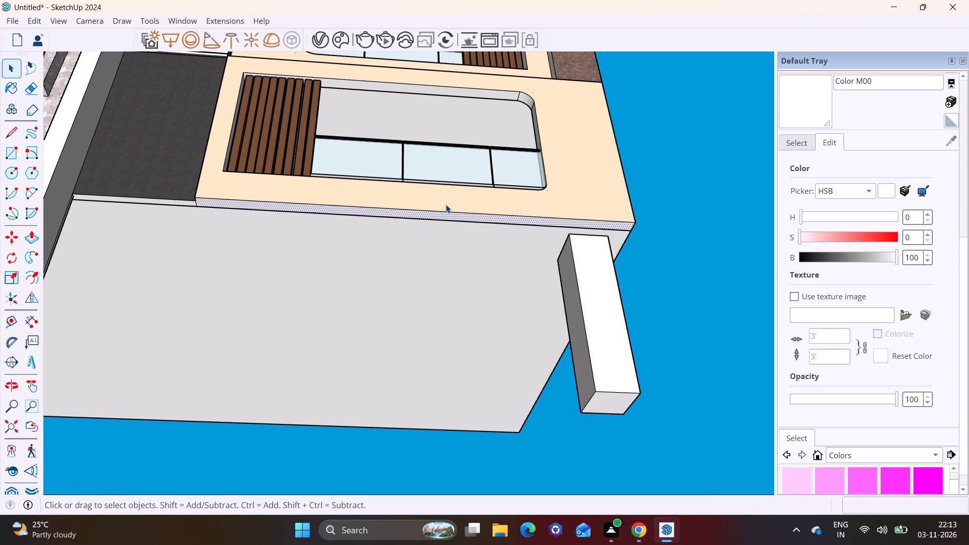
{"action": "left_click", "coordinate": [34, 235]}
{"action": "left_click", "coordinate": [285, 207]}
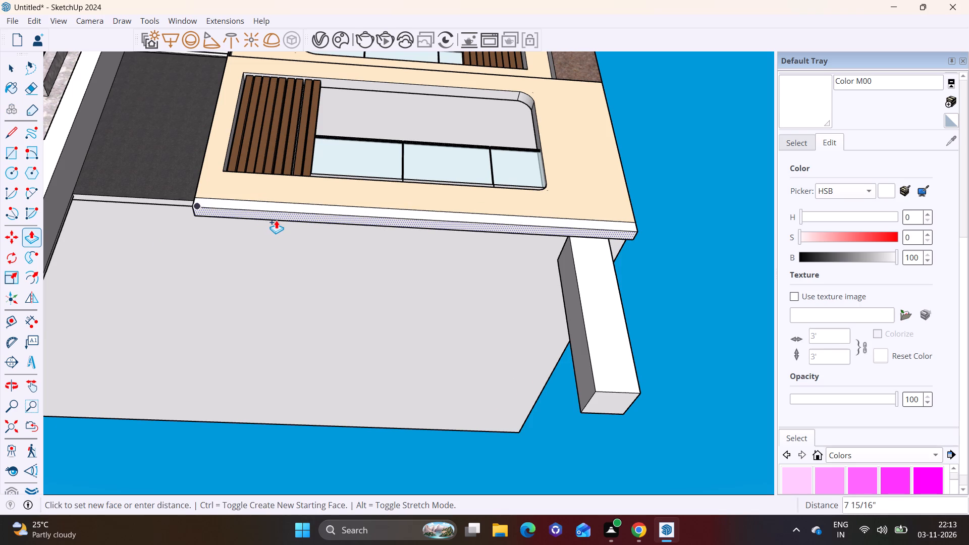
{"action": "left_click", "coordinate": [275, 224]}
Extend the front beam's inner end face about 6' 8 3/4" beneath the dark panel to meet the window tower.
{"action": "scroll", "coordinate": [275, 224], "scroll_direction": "down", "scroll_amount": 2}
{"action": "middle_click_drag", "start_coordinate": [274, 224], "coordinate": [557, 271]}
{"action": "middle_click_drag", "start_coordinate": [466, 239], "coordinate": [406, 319]}
{"action": "scroll", "coordinate": [436, 279], "scroll_direction": "up", "scroll_amount": 8}
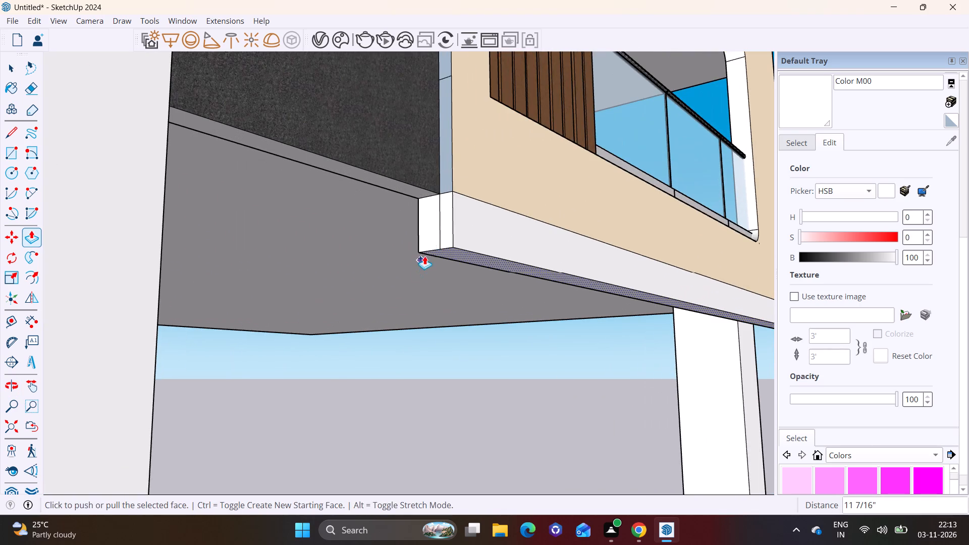
{"action": "key", "text": "space"}
{"action": "left_click", "coordinate": [450, 229]}
{"action": "left_click", "coordinate": [34, 235]}
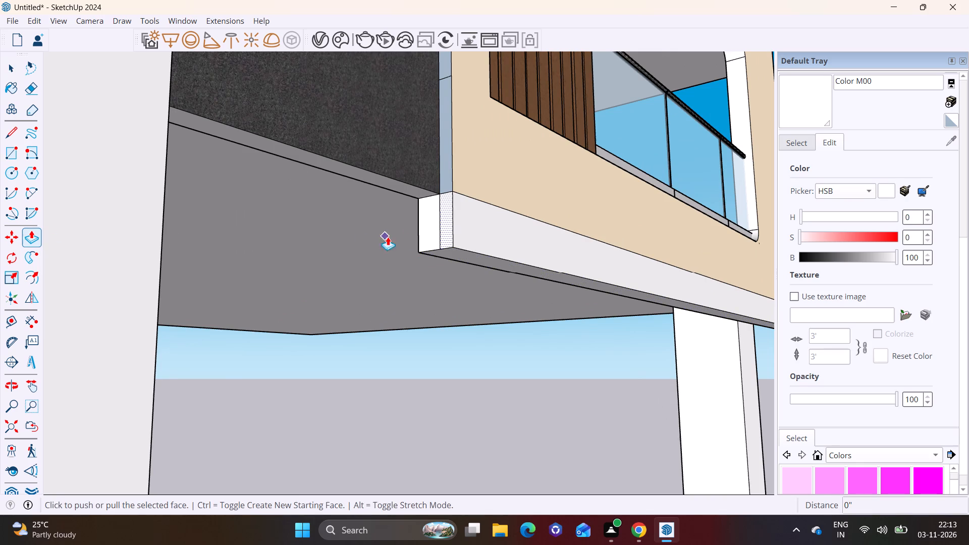
{"action": "left_click", "coordinate": [452, 232]}
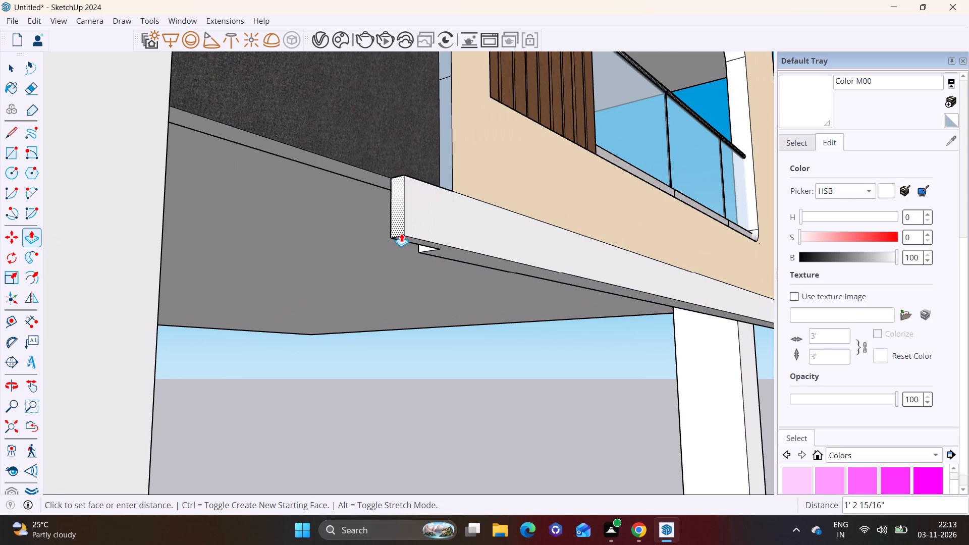
{"action": "scroll", "coordinate": [351, 235], "scroll_direction": "down", "scroll_amount": 3}
{"action": "middle_click_drag", "start_coordinate": [338, 231], "coordinate": [121, 232]}
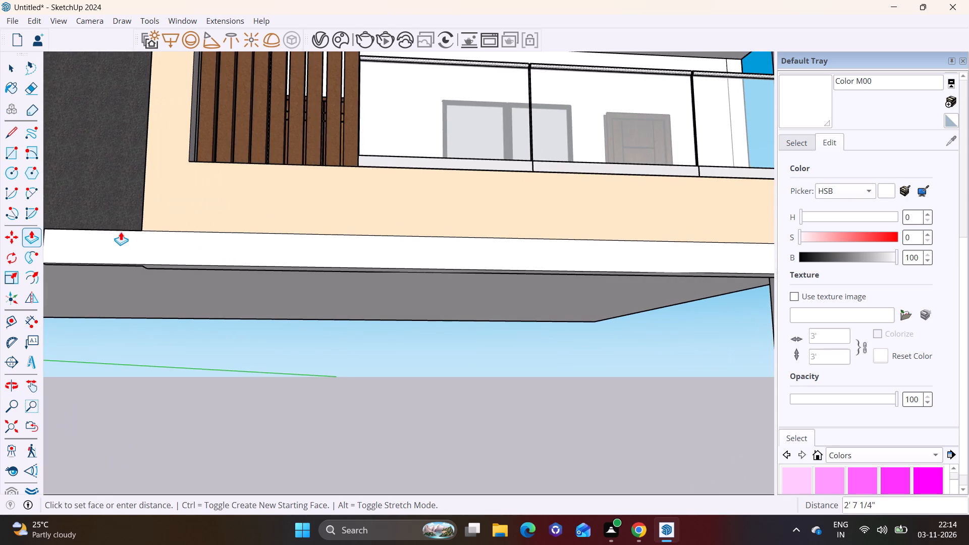
{"action": "scroll", "coordinate": [121, 232], "scroll_direction": "down", "scroll_amount": 1}
{"action": "middle_click_drag", "start_coordinate": [129, 236], "coordinate": [279, 214], "text": "shift"}
{"action": "scroll", "coordinate": [138, 243], "scroll_direction": "down", "scroll_amount": 4}
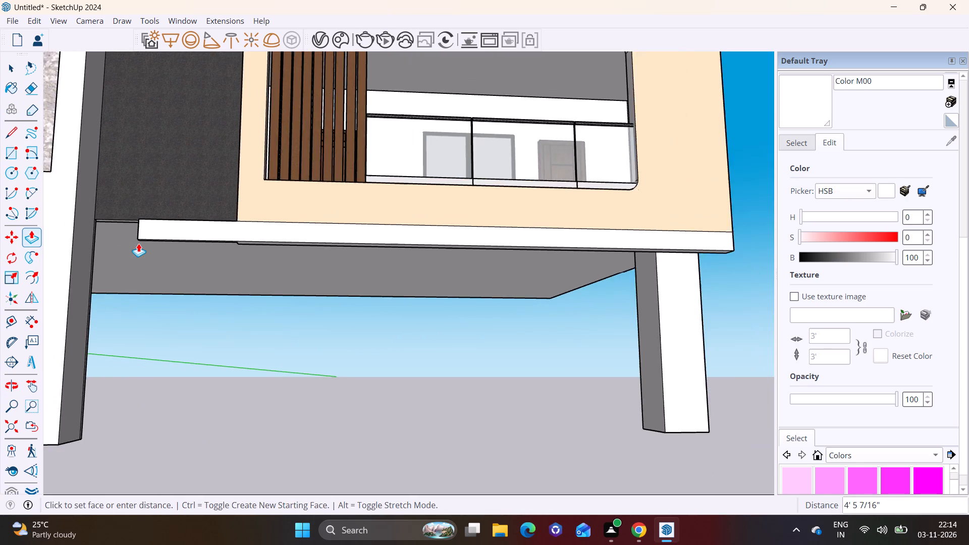
{"action": "scroll", "coordinate": [138, 243], "scroll_direction": "down", "scroll_amount": 2}
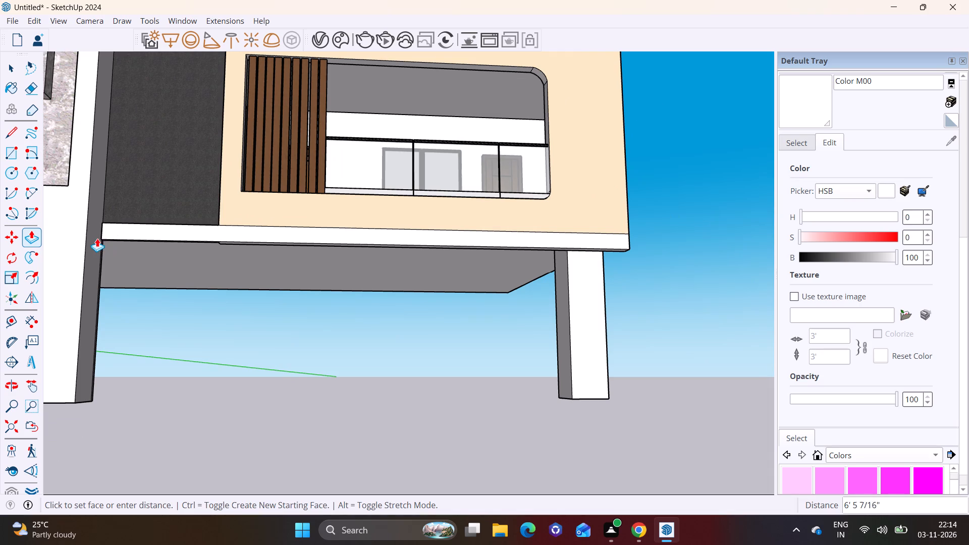
{"action": "left_click", "coordinate": [96, 238]}
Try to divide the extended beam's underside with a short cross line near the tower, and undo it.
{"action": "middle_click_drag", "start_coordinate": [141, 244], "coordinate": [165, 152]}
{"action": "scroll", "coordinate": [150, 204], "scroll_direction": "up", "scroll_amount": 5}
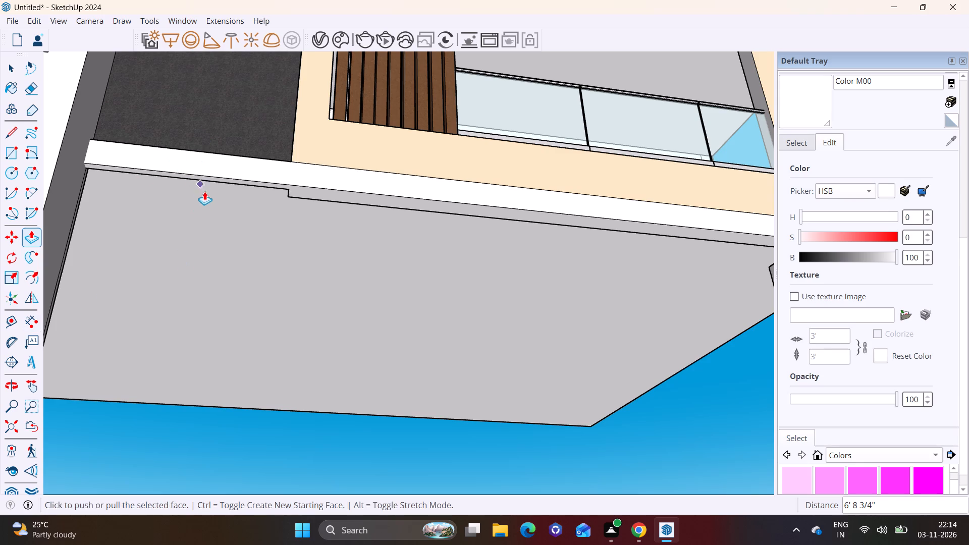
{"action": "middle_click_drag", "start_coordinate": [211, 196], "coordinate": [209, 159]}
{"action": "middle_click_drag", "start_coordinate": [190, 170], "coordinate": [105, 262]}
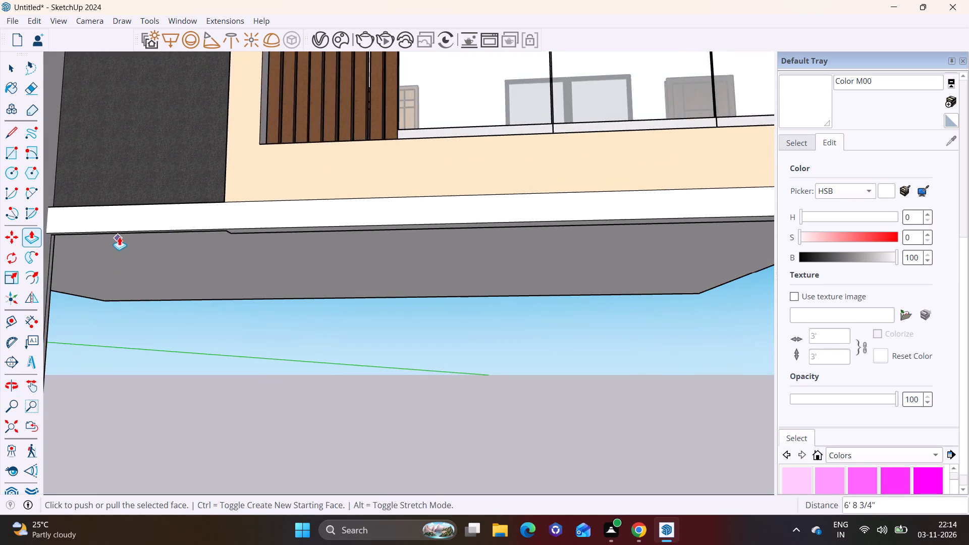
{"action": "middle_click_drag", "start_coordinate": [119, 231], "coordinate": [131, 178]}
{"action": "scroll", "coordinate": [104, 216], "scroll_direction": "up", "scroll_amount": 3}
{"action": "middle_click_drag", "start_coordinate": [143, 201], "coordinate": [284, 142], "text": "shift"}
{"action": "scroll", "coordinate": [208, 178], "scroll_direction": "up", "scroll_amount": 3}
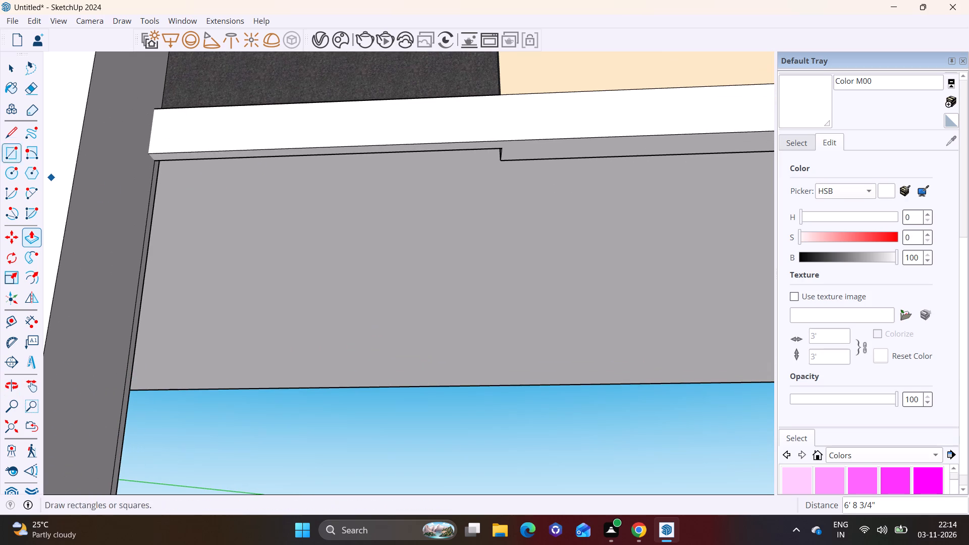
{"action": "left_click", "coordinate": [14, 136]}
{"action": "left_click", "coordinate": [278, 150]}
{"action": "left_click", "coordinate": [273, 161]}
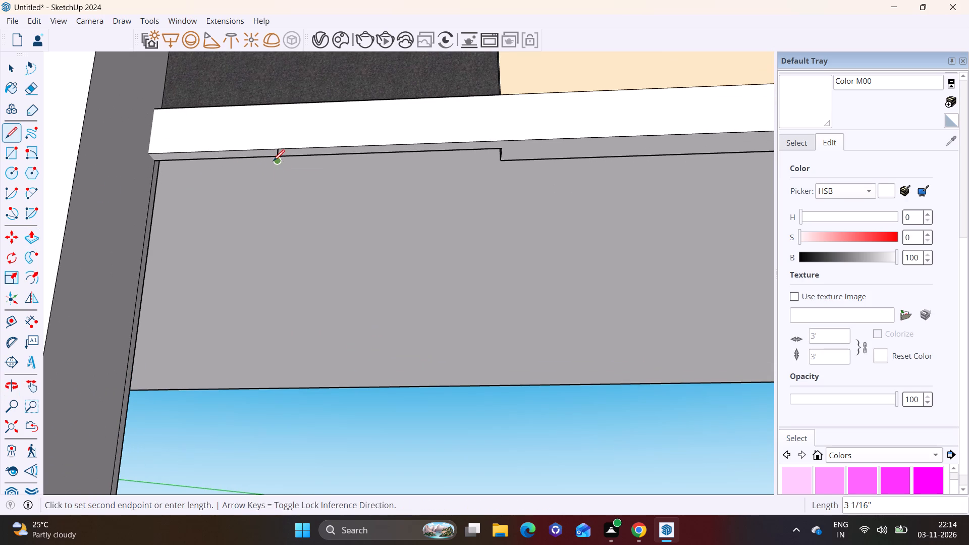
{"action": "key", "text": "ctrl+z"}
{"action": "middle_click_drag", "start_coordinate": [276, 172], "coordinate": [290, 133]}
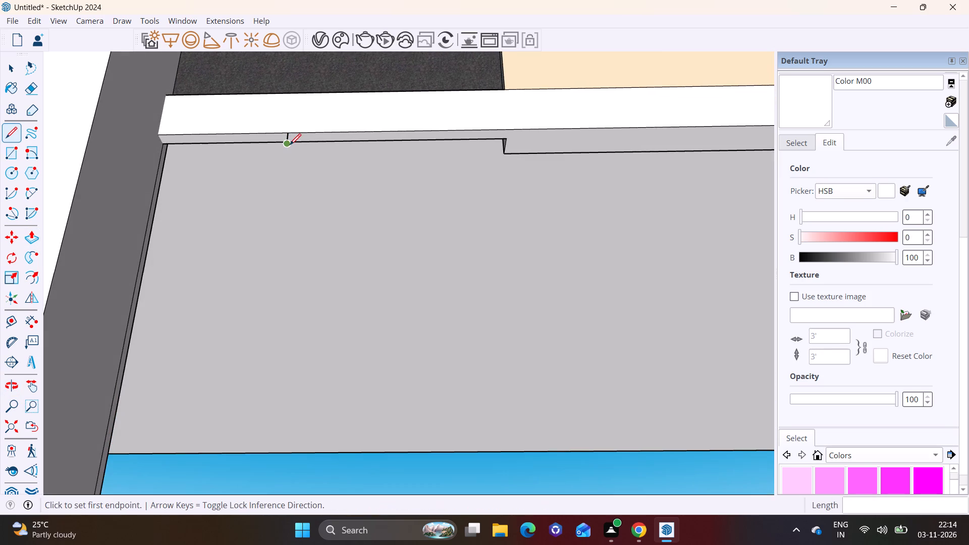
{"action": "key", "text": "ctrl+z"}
Draw a line about 3 1/4" long straight across the beam's underside, edge to edge, a short distance from the tower.
{"action": "scroll", "coordinate": [291, 144], "scroll_direction": "up", "scroll_amount": 3}
{"action": "middle_click_drag", "start_coordinate": [293, 145], "coordinate": [297, 132]}
{"action": "left_click", "coordinate": [292, 132]}
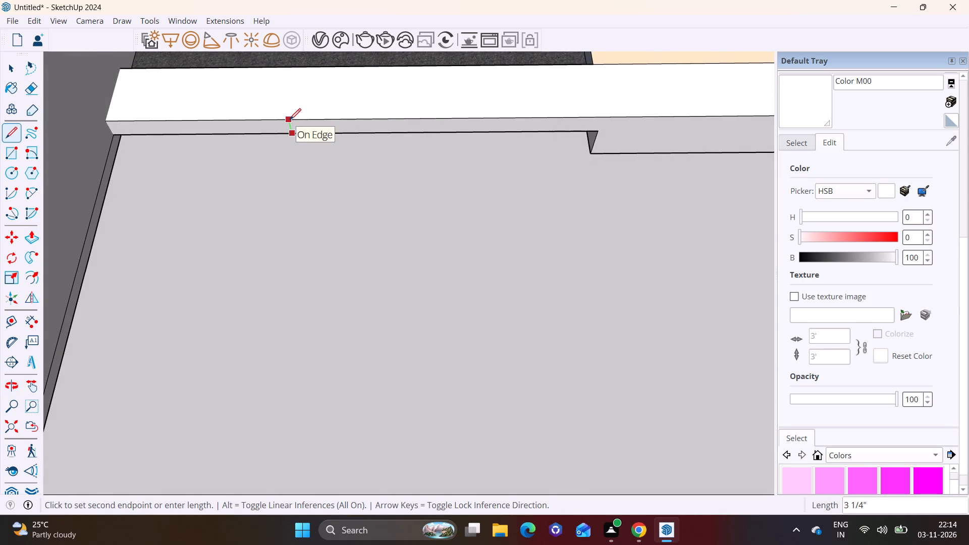
{"action": "left_click", "coordinate": [290, 120]}
{"action": "key", "text": "space"}
Extrude the short beam underside section beside the window tower down about 9' 9/16" to the tower's base as a column.
{"action": "left_click", "coordinate": [220, 127]}
{"action": "left_click_drag", "start_coordinate": [35, 234], "coordinate": [45, 228]}
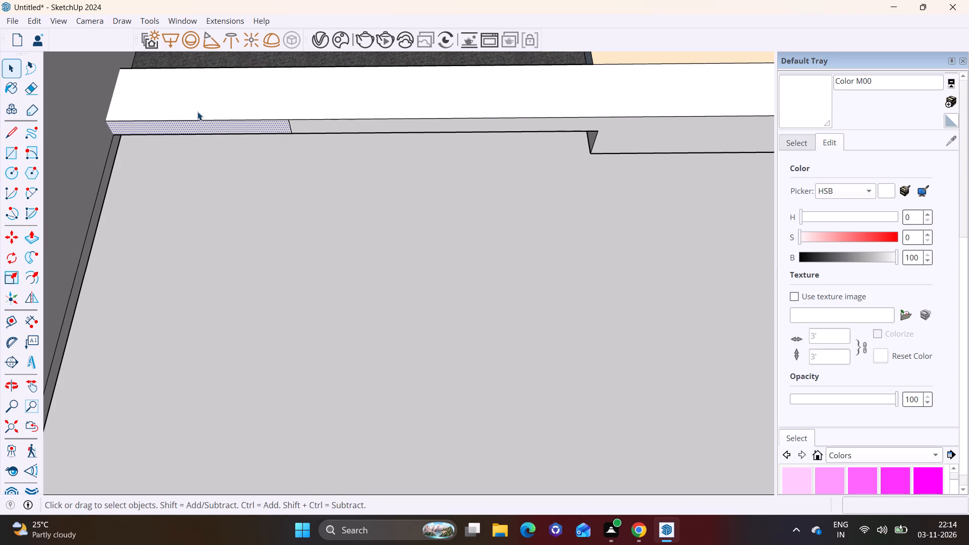
{"action": "left_click", "coordinate": [24, 237]}
{"action": "left_click", "coordinate": [175, 123]}
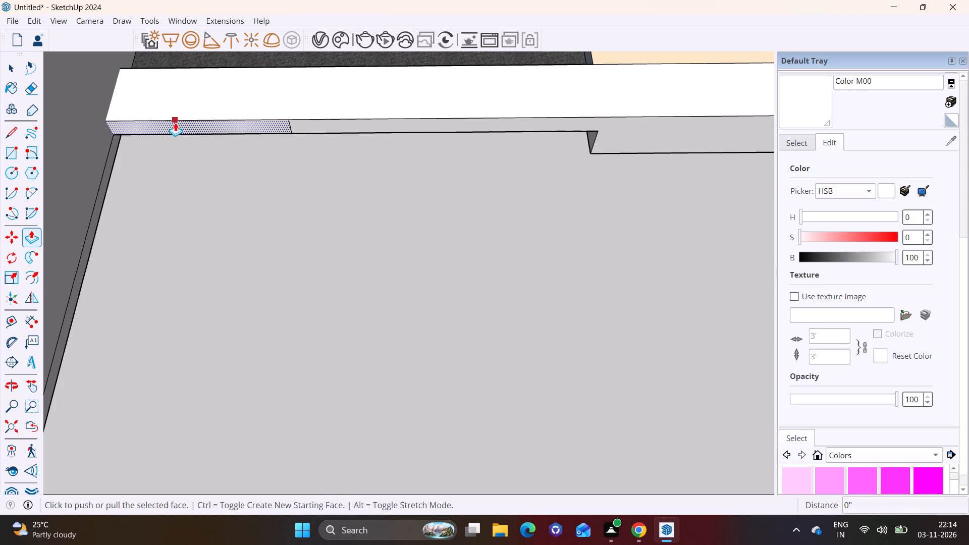
{"action": "scroll", "coordinate": [171, 277], "scroll_direction": "down", "scroll_amount": 15}
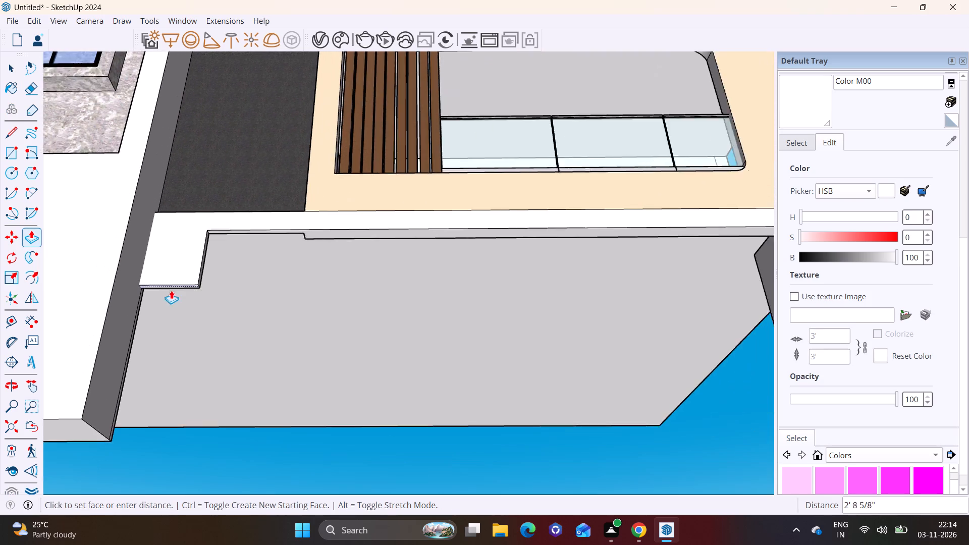
{"action": "scroll", "coordinate": [171, 290], "scroll_direction": "down", "scroll_amount": 1}
{"action": "middle_click_drag", "start_coordinate": [169, 297], "coordinate": [193, 226], "text": "shift"}
{"action": "left_click", "coordinate": [128, 305]}
Pull the joined front face of the beam and new column outward about 11 11/16".
{"action": "middle_click_drag", "start_coordinate": [181, 268], "coordinate": [179, 417]}
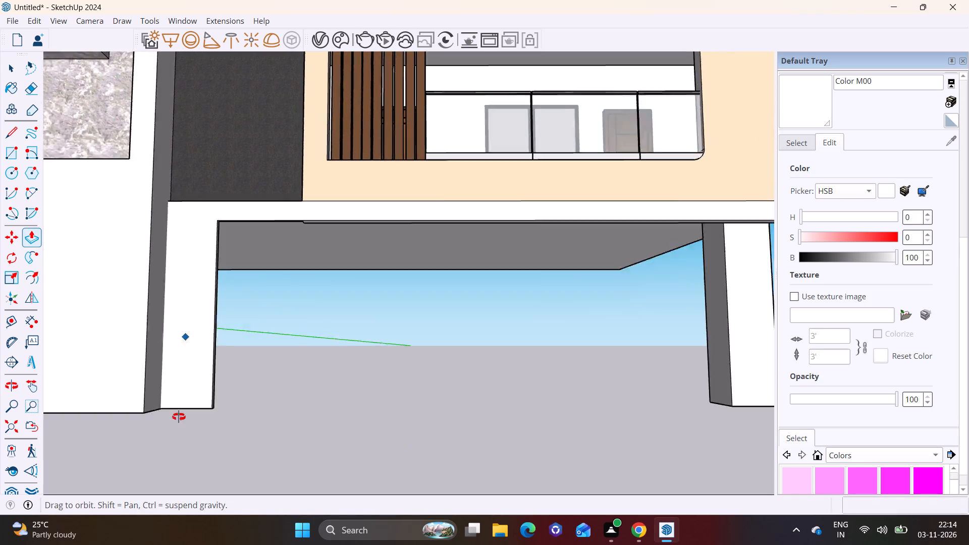
{"action": "middle_click_drag", "start_coordinate": [179, 417], "coordinate": [178, 421]}
{"action": "scroll", "coordinate": [166, 317], "scroll_direction": "down", "scroll_amount": 2}
{"action": "middle_click_drag", "start_coordinate": [170, 316], "coordinate": [83, 378]}
{"action": "middle_click_drag", "start_coordinate": [143, 325], "coordinate": [95, 346]}
{"action": "scroll", "coordinate": [212, 263], "scroll_direction": "up", "scroll_amount": 7}
{"action": "key", "text": "space"}
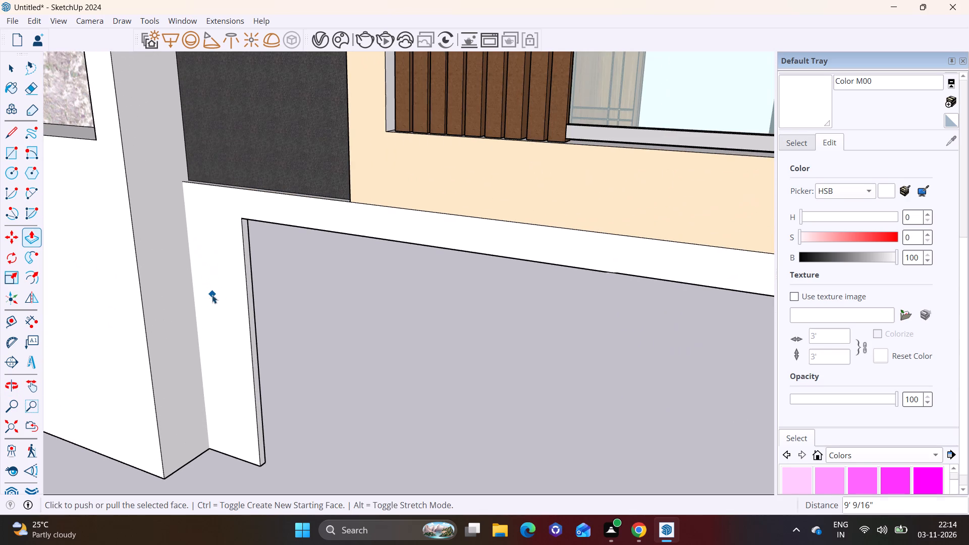
{"action": "left_click", "coordinate": [212, 295]}
{"action": "left_click", "coordinate": [30, 239]}
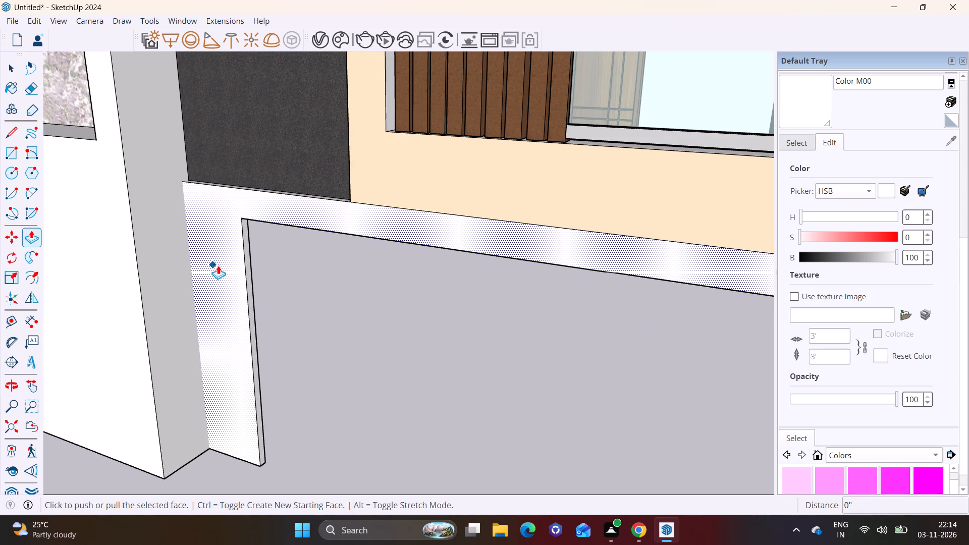
{"action": "left_click", "coordinate": [219, 265]}
{"action": "left_click", "coordinate": [196, 270]}
Draw a rectangle about 4' 13/16" by 7 3/4" on the beam's underside, at the column's inner rear corner.
{"action": "scroll", "coordinate": [246, 284], "scroll_direction": "down", "scroll_amount": 3}
{"action": "middle_click_drag", "start_coordinate": [251, 284], "coordinate": [250, 284]}
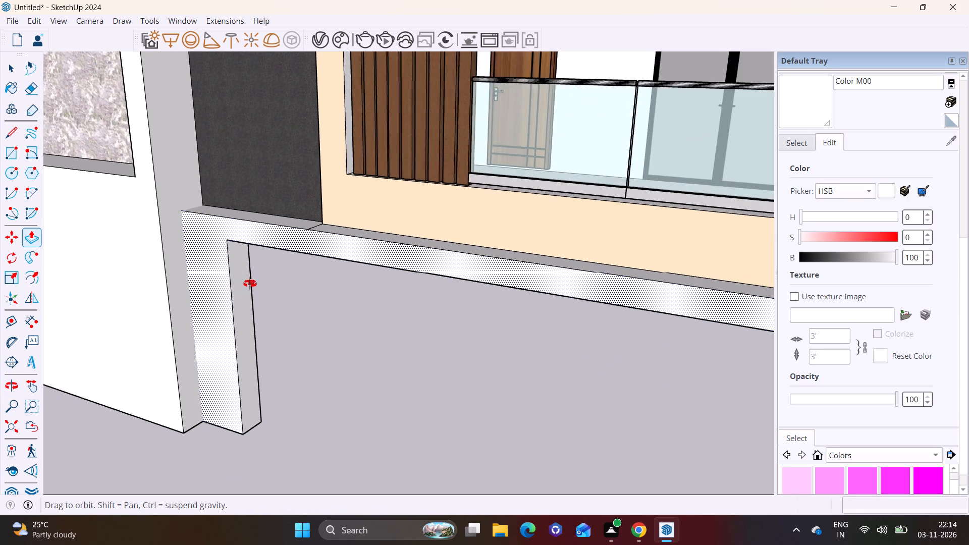
{"action": "middle_click_drag", "start_coordinate": [250, 284], "coordinate": [246, 203]}
{"action": "scroll", "coordinate": [284, 232], "scroll_direction": "up", "scroll_amount": 5}
{"action": "middle_click_drag", "start_coordinate": [257, 249], "coordinate": [267, 154]}
{"action": "scroll", "coordinate": [243, 180], "scroll_direction": "up", "scroll_amount": 3}
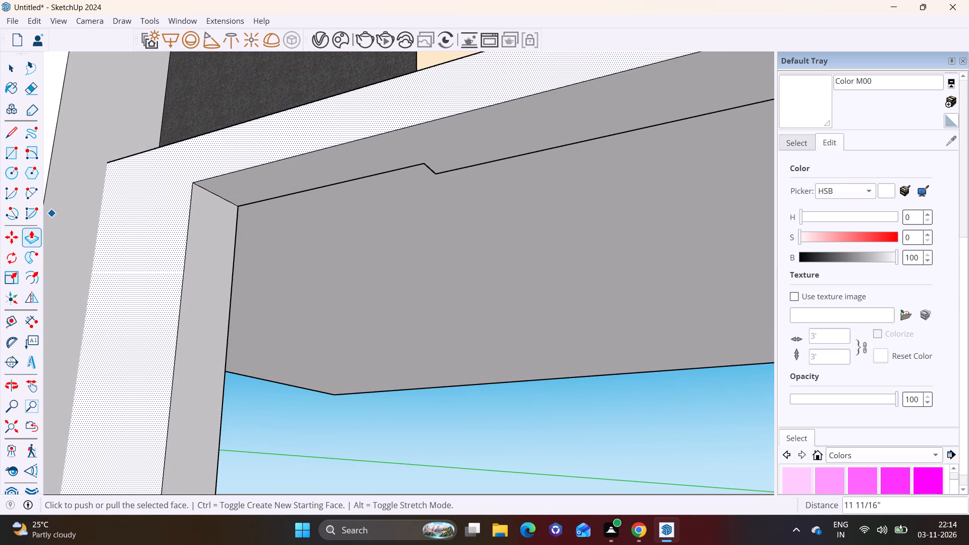
{"action": "left_click", "coordinate": [12, 146]}
{"action": "left_click", "coordinate": [240, 205]}
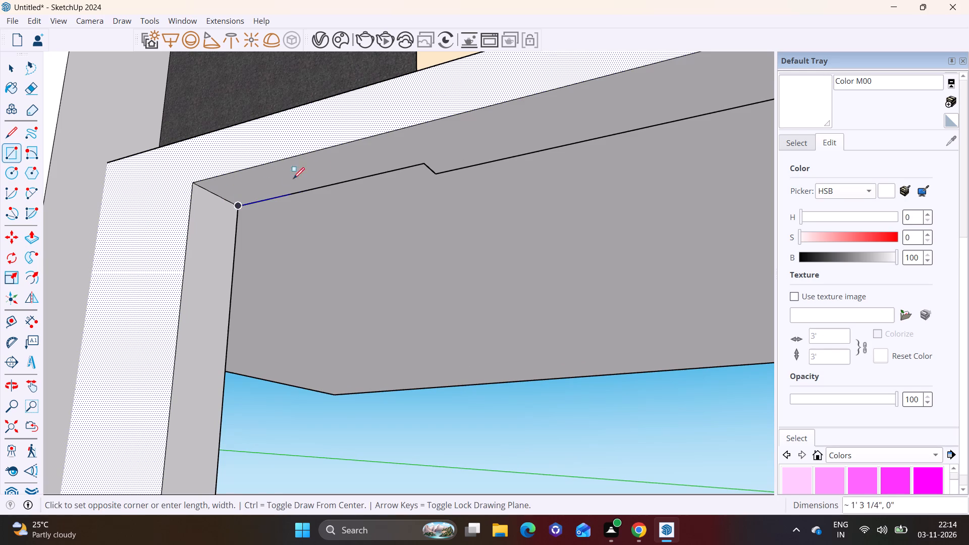
{"action": "left_click", "coordinate": [405, 148]}
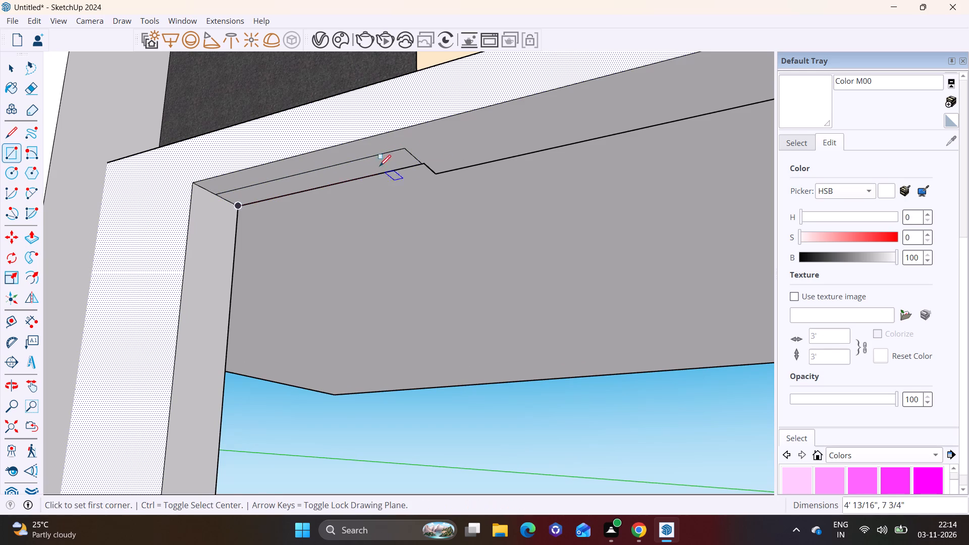
Extrude the small underside rectangle downward about 9' 9/16" to form a recessed wall beside the column.
{"action": "key", "text": "space"}
{"action": "left_click", "coordinate": [341, 172]}
{"action": "left_click", "coordinate": [25, 231]}
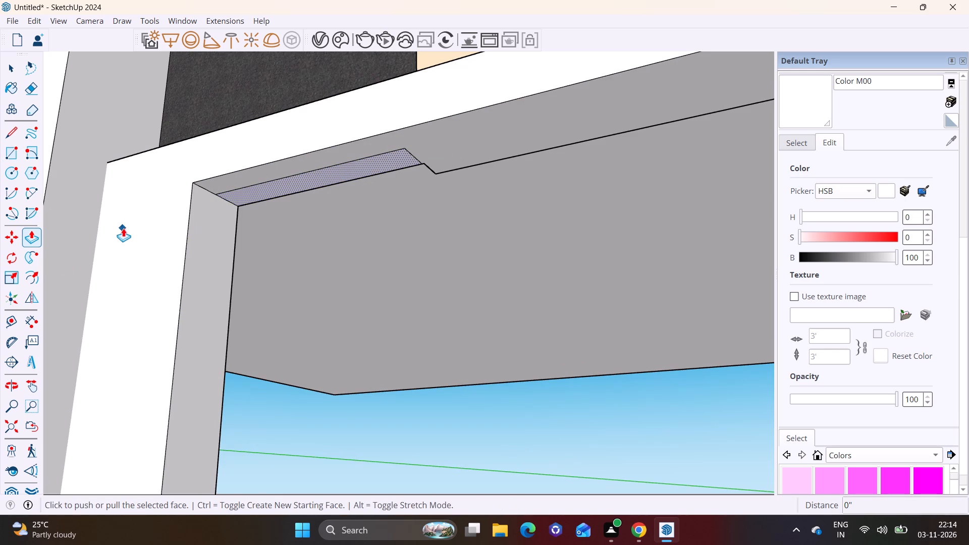
{"action": "left_click", "coordinate": [257, 188]}
{"action": "scroll", "coordinate": [247, 341], "scroll_direction": "down", "scroll_amount": 8}
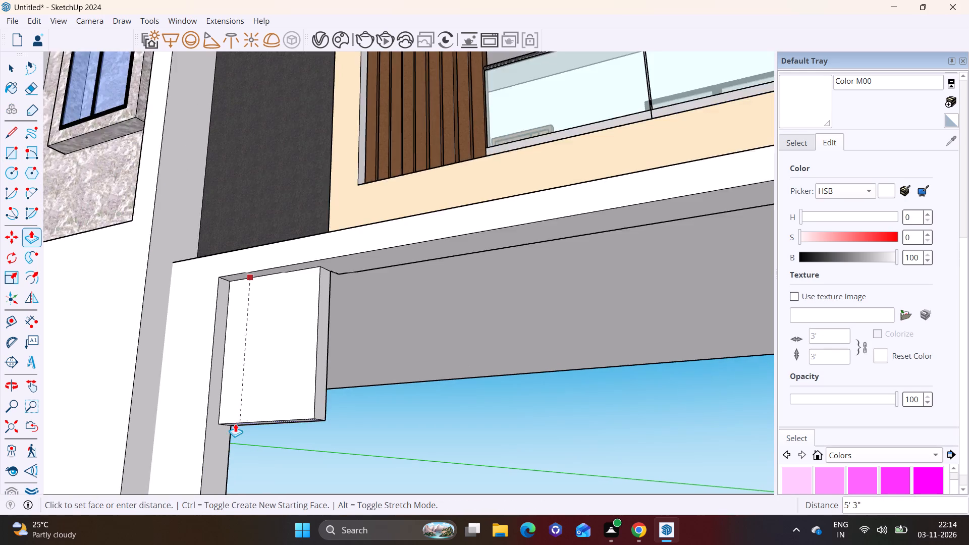
{"action": "middle_click_drag", "start_coordinate": [229, 414], "coordinate": [231, 285], "text": "shift"}
{"action": "left_click_drag", "start_coordinate": [207, 404], "coordinate": [291, 316]}
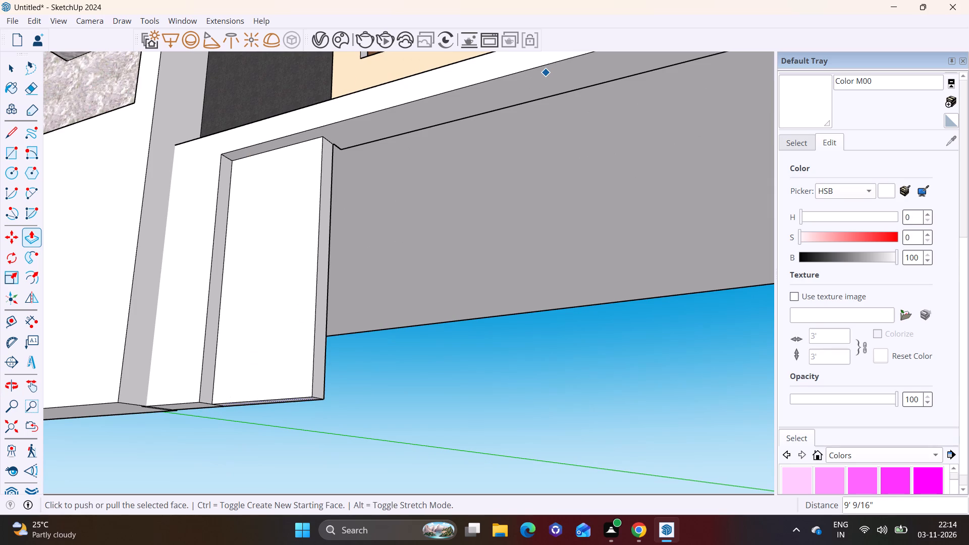
Lower the bottom ledge of the window tower's stone-textured recess about 10' 3 1/4" into the ground-level base.
{"action": "scroll", "coordinate": [838, 8], "scroll_direction": "down", "scroll_amount": 3}
{"action": "scroll", "coordinate": [439, 243], "scroll_direction": "down", "scroll_amount": 2}
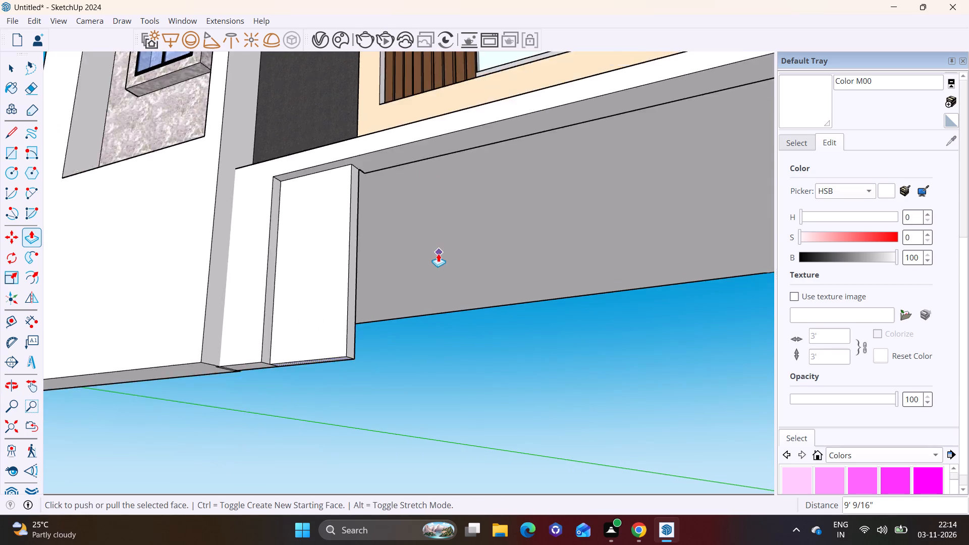
{"action": "scroll", "coordinate": [438, 253], "scroll_direction": "down", "scroll_amount": 3}
{"action": "middle_click_drag", "start_coordinate": [440, 239], "coordinate": [537, 350]}
{"action": "scroll", "coordinate": [390, 267], "scroll_direction": "down", "scroll_amount": 2}
{"action": "middle_click_drag", "start_coordinate": [366, 278], "coordinate": [341, 271]}
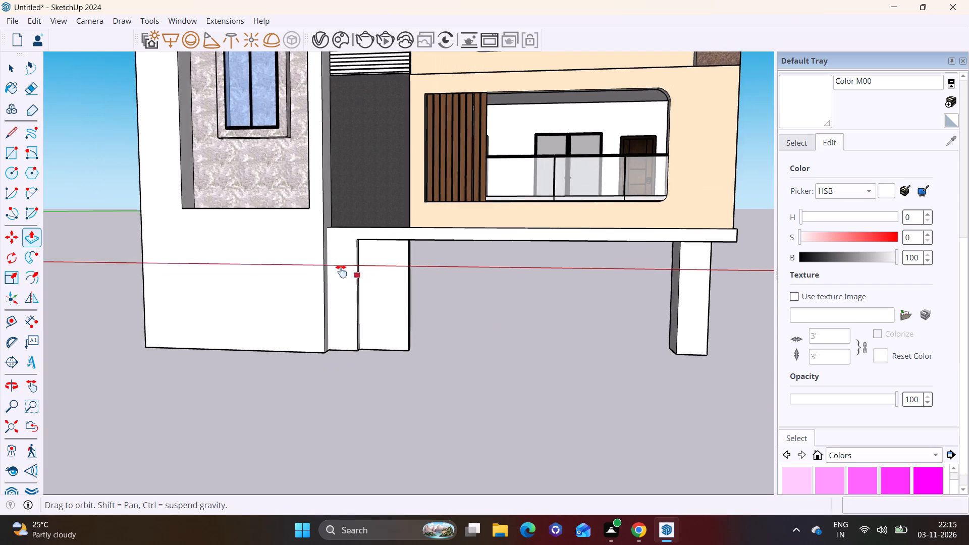
{"action": "middle_click_drag", "start_coordinate": [341, 271], "coordinate": [313, 265]}
{"action": "scroll", "coordinate": [208, 195], "scroll_direction": "up", "scroll_amount": 2}
{"action": "middle_click_drag", "start_coordinate": [267, 221], "coordinate": [215, 319]}
{"action": "key", "text": "space"}
{"action": "scroll", "coordinate": [209, 236], "scroll_direction": "up", "scroll_amount": 3}
{"action": "left_click", "coordinate": [223, 187]}
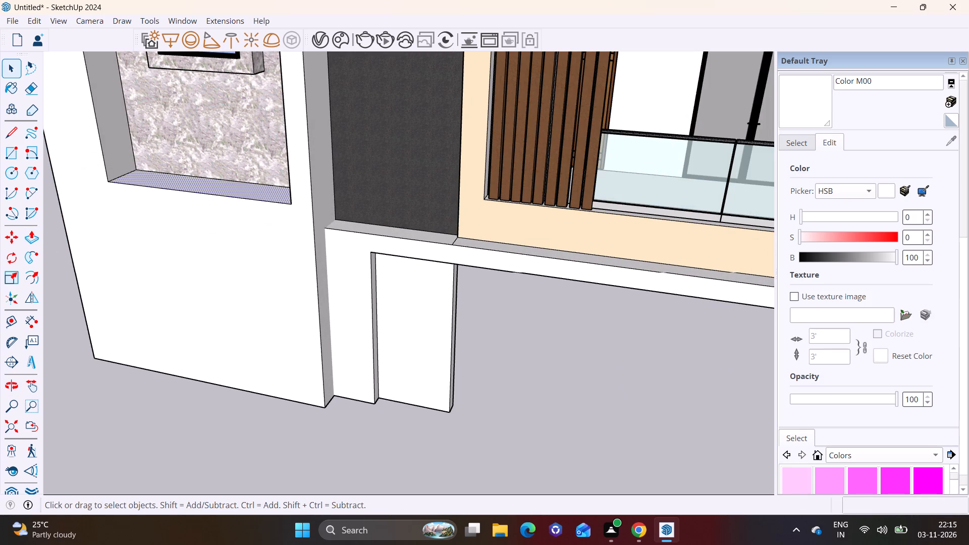
{"action": "left_click", "coordinate": [22, 234]}
{"action": "left_click", "coordinate": [200, 185]}
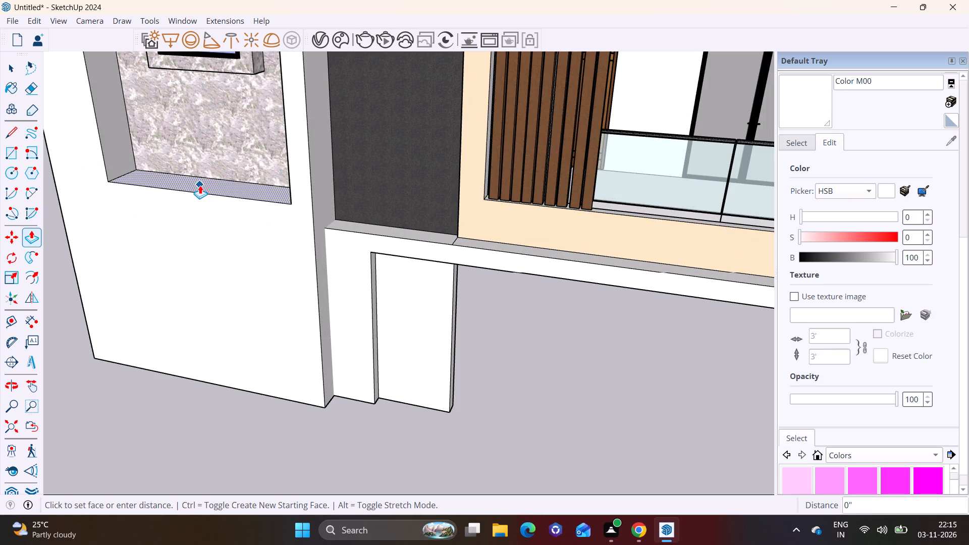
{"action": "left_click", "coordinate": [187, 363]}
{"action": "scroll", "coordinate": [271, 323], "scroll_direction": "down", "scroll_amount": 8}
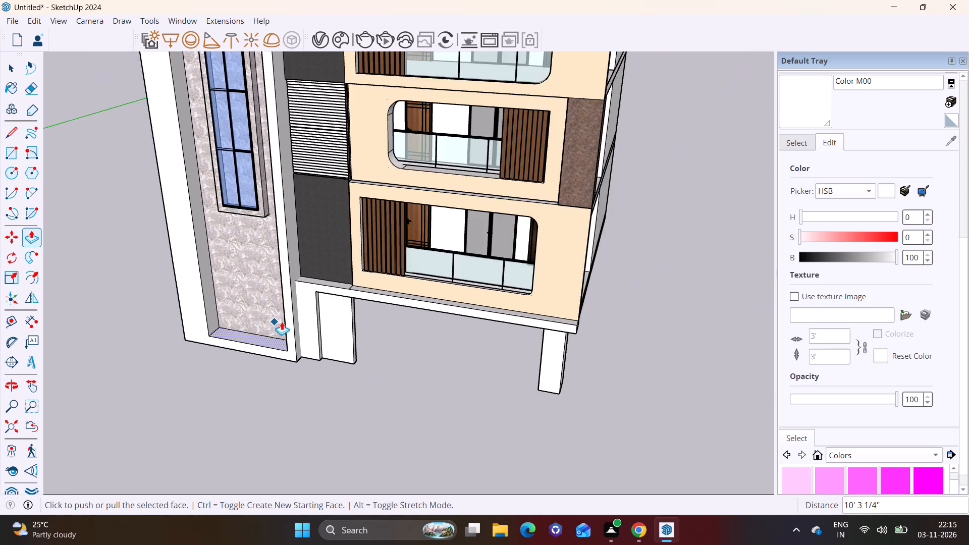
{"action": "middle_click_drag", "start_coordinate": [314, 312], "coordinate": [395, 218]}
{"action": "scroll", "coordinate": [352, 305], "scroll_direction": "down", "scroll_amount": 6}
{"action": "key", "text": "space"}
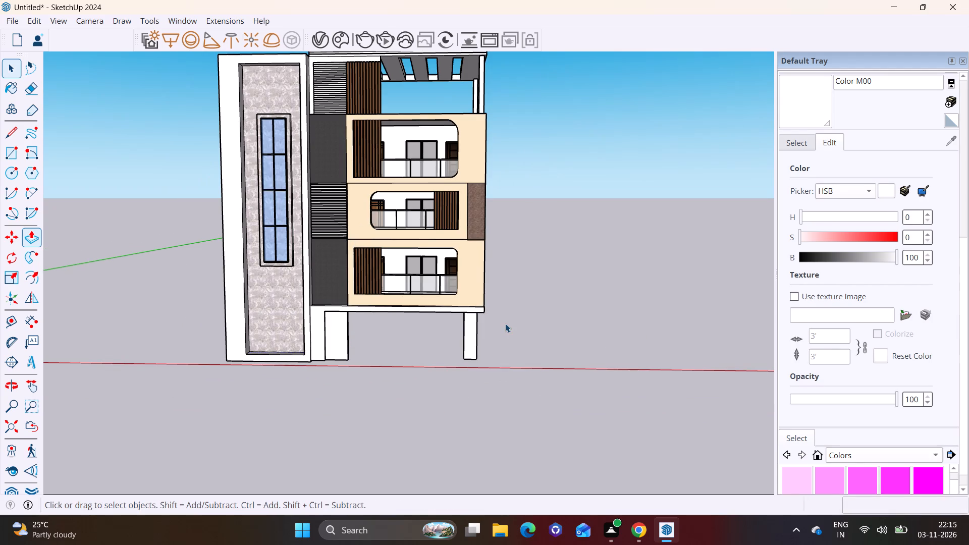
{"action": "left_click", "coordinate": [505, 323]}
Examine the raised building from the front, the open side and underneath.
{"action": "middle_click_drag", "start_coordinate": [409, 336], "coordinate": [388, 318]}
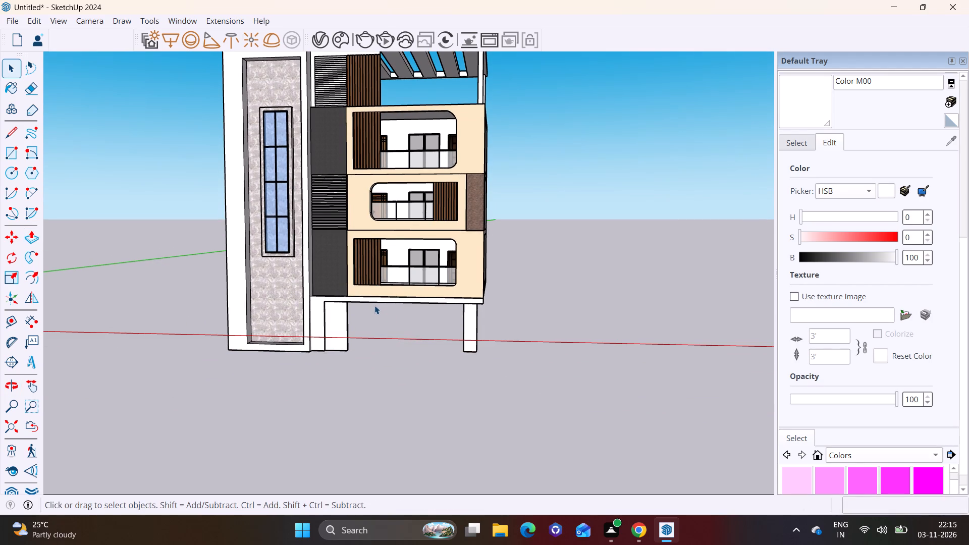
{"action": "middle_click_drag", "start_coordinate": [419, 267], "coordinate": [370, 388]}
{"action": "scroll", "coordinate": [413, 281], "scroll_direction": "up", "scroll_amount": 1}
{"action": "scroll", "coordinate": [375, 361], "scroll_direction": "down", "scroll_amount": 3}
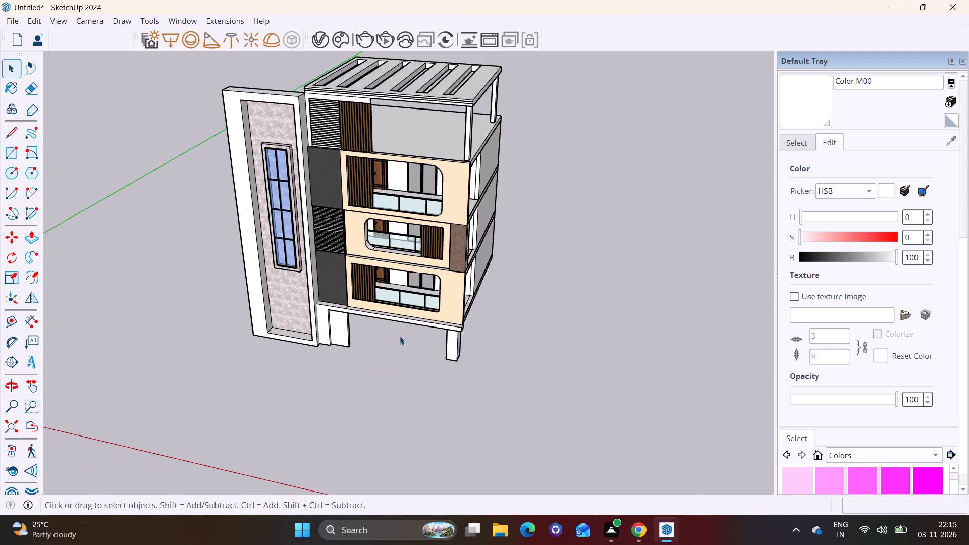
{"action": "middle_click_drag", "start_coordinate": [400, 336], "coordinate": [445, 219]}
{"action": "middle_click_drag", "start_coordinate": [472, 331], "coordinate": [201, 349]}
{"action": "middle_click_drag", "start_coordinate": [385, 342], "coordinate": [331, 309]}
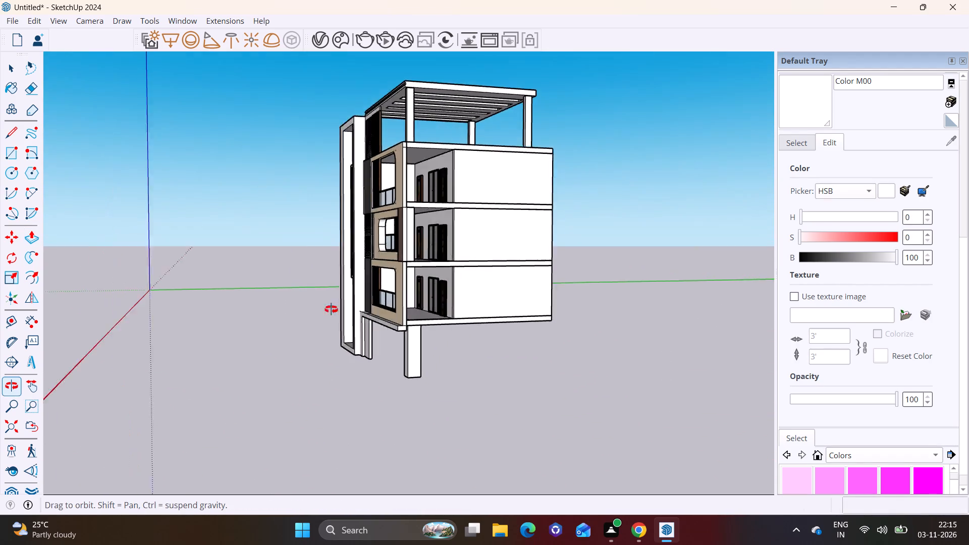
{"action": "middle_click_drag", "start_coordinate": [331, 309], "coordinate": [22, 286]}
{"action": "scroll", "coordinate": [459, 319], "scroll_direction": "up", "scroll_amount": 1}
{"action": "middle_click_drag", "start_coordinate": [459, 319], "coordinate": [550, 197]}
{"action": "middle_click_drag", "start_coordinate": [465, 308], "coordinate": [509, 242]}
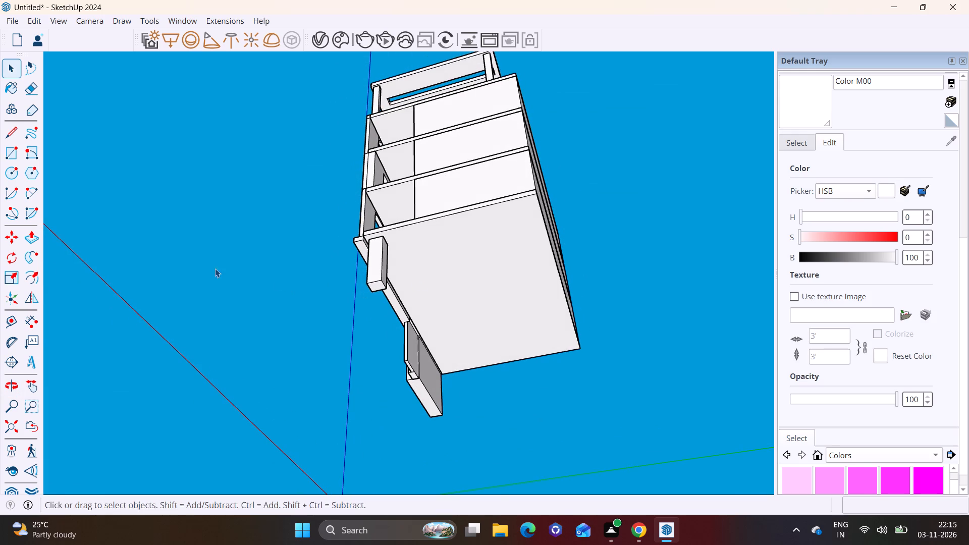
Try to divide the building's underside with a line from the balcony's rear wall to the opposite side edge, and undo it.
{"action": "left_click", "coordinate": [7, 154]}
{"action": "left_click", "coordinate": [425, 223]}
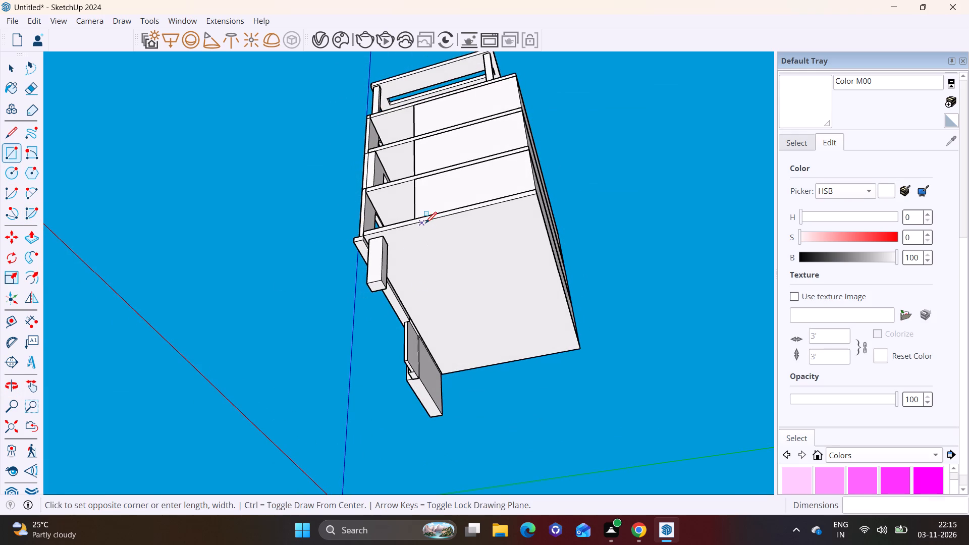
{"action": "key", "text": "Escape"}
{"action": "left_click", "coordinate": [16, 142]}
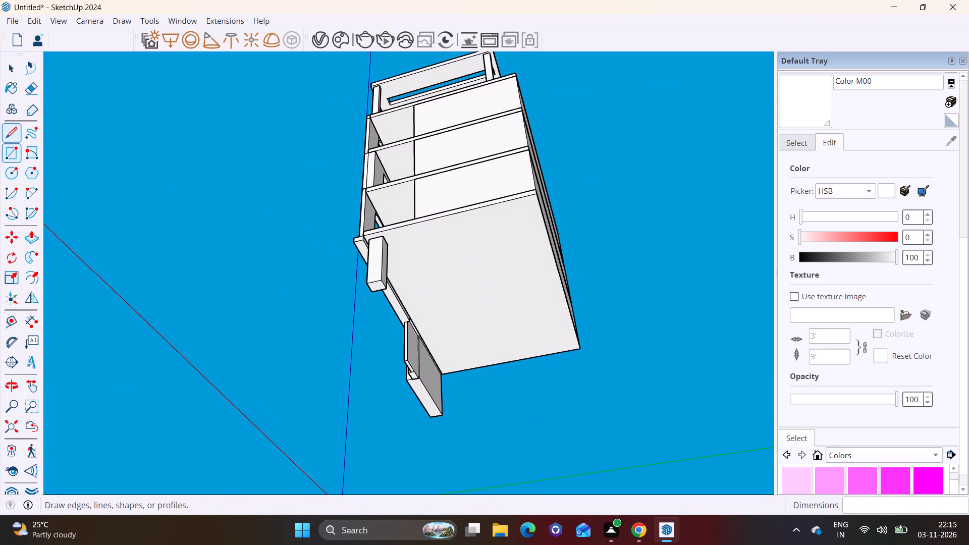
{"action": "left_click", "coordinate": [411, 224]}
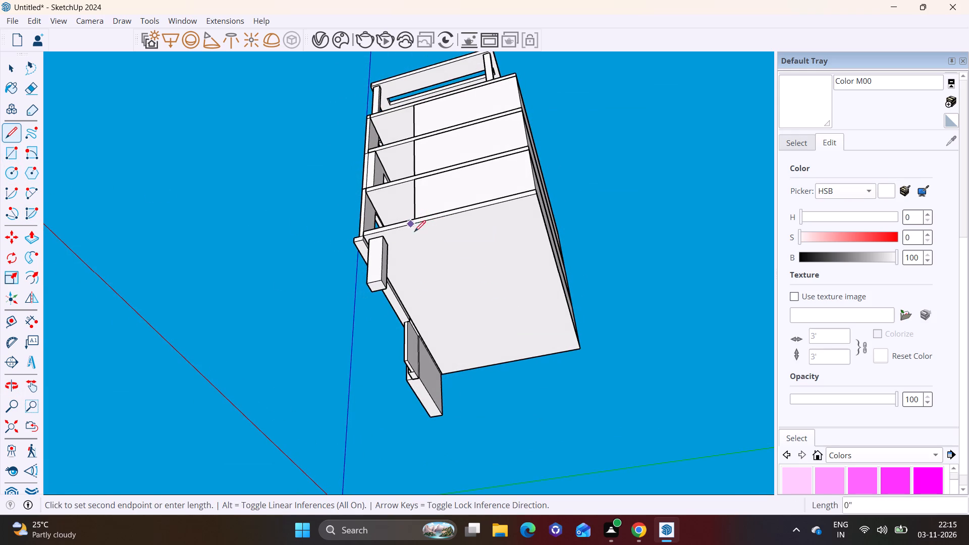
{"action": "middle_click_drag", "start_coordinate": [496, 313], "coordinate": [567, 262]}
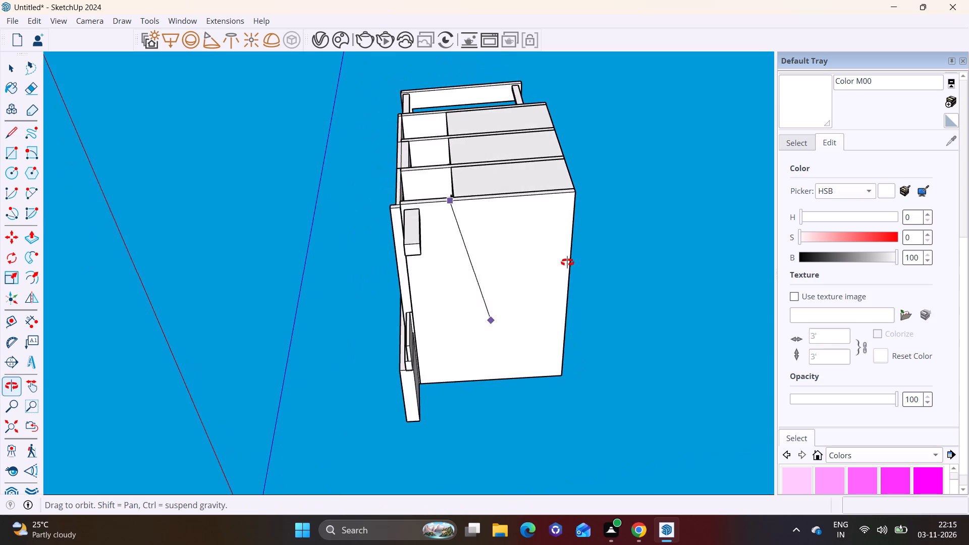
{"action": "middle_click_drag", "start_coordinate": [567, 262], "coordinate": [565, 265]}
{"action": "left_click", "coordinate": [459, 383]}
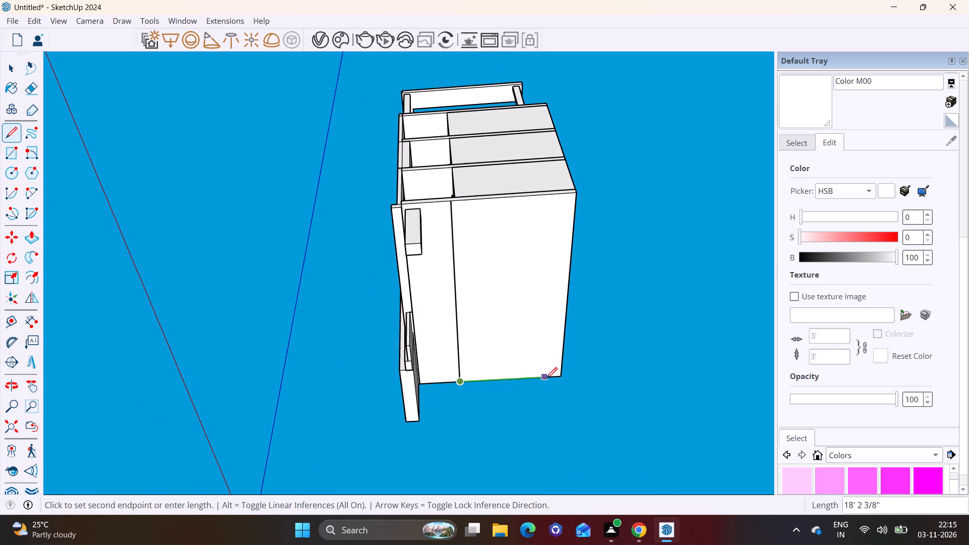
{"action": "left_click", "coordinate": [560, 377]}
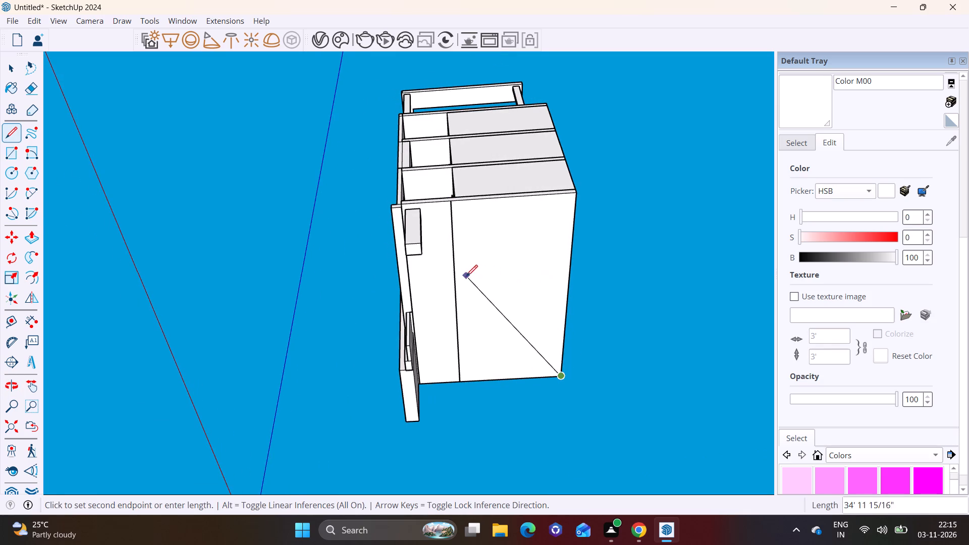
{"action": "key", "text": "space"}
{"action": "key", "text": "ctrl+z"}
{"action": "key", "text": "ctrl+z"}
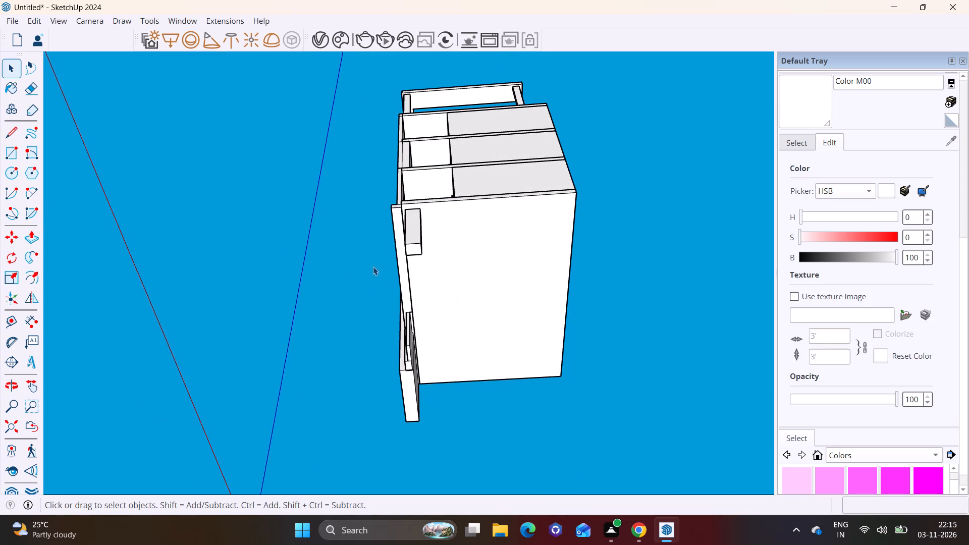
Draw a rectangle about 21' 7 3/4" by 46' 4 1/4" on the building's underside, from the balcony's rear wall line to the far rear corner.
{"action": "left_click", "coordinate": [9, 148]}
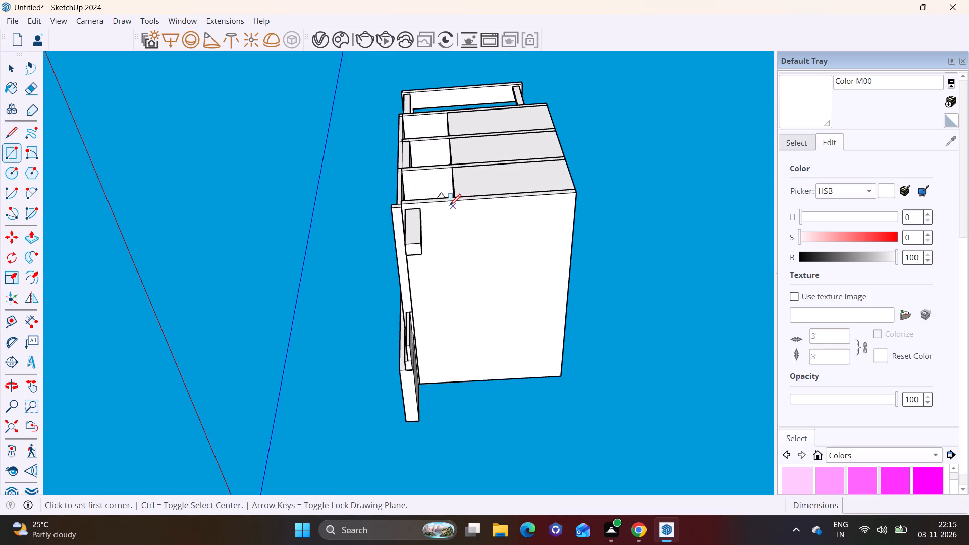
{"action": "left_click", "coordinate": [450, 203]}
{"action": "left_click", "coordinate": [554, 373]}
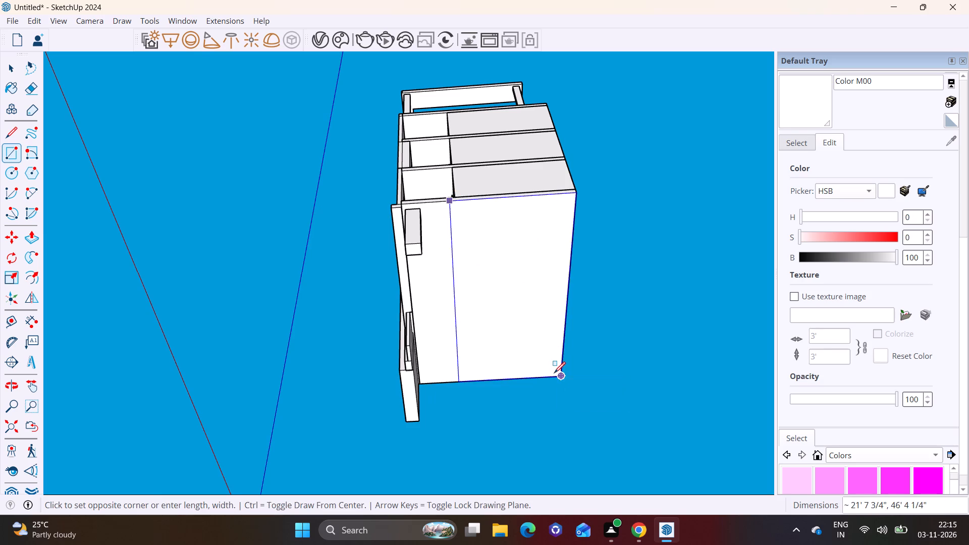
Extrude the rear underside rectangle downward 10' to form the ground-floor block behind the front supports.
{"action": "key", "text": "space"}
{"action": "left_click", "coordinate": [494, 291]}
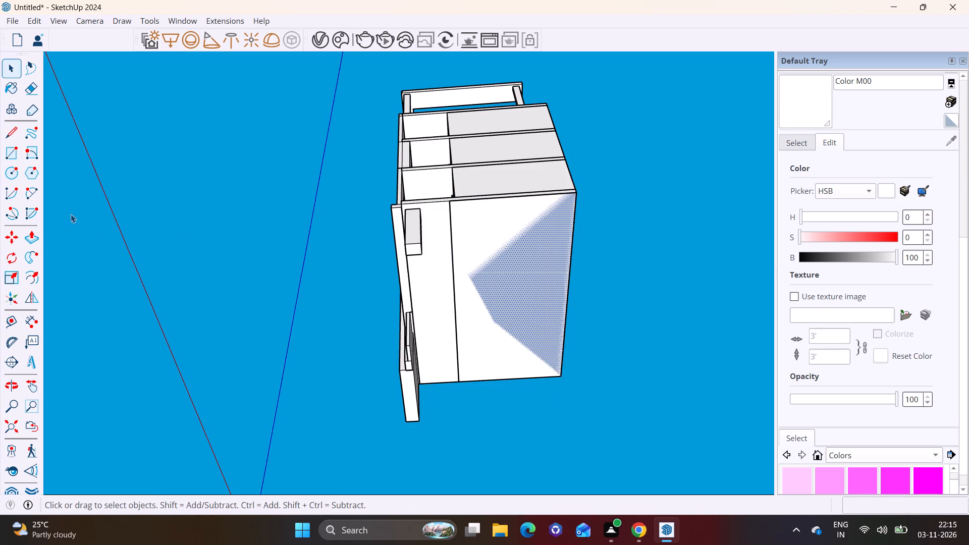
{"action": "left_click", "coordinate": [27, 232]}
{"action": "left_click", "coordinate": [483, 241]}
{"action": "type", "text": "10'"}
{"action": "key", "text": "Return"}
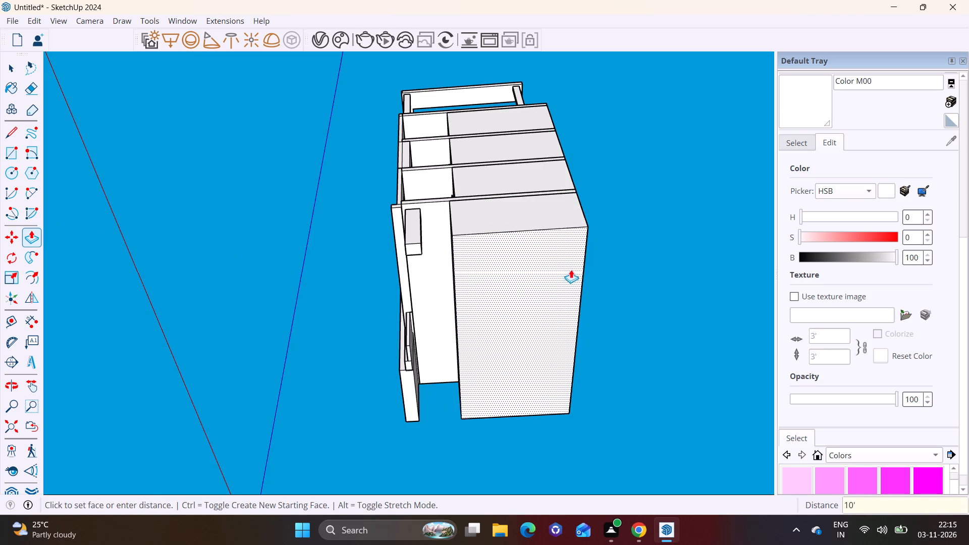
{"action": "key", "text": "Escape"}
{"action": "scroll", "coordinate": [555, 263], "scroll_direction": "down", "scroll_amount": 5}
{"action": "middle_click_drag", "start_coordinate": [506, 258], "coordinate": [706, 298]}
{"action": "scroll", "coordinate": [436, 352], "scroll_direction": "down", "scroll_amount": 3}
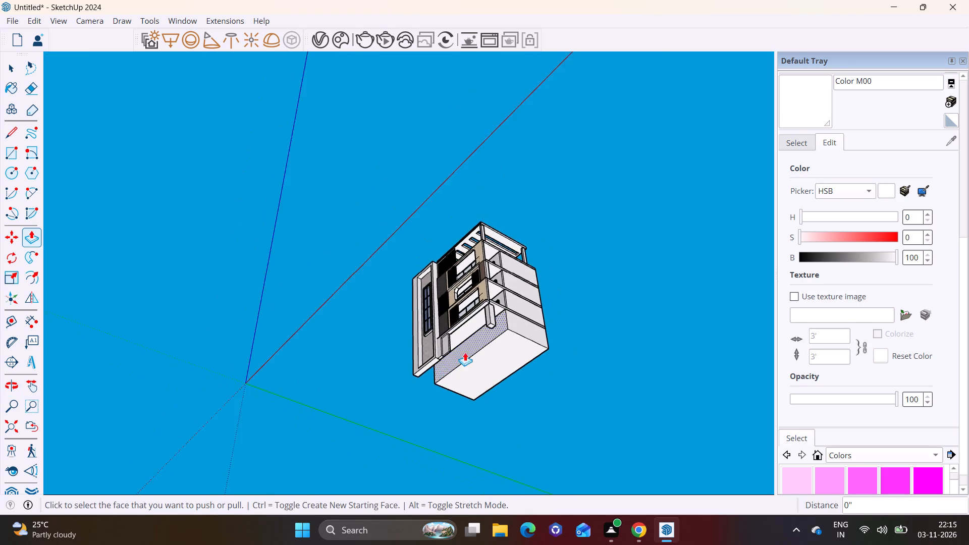
Paint the ground-floor block's front wall with the Sandstone material sampled from the top balcony's vertical slat panel.
{"action": "middle_click_drag", "start_coordinate": [472, 356], "coordinate": [660, 461]}
{"action": "middle_click_drag", "start_coordinate": [420, 317], "coordinate": [444, 433]}
{"action": "middle_click_drag", "start_coordinate": [440, 290], "coordinate": [443, 401]}
{"action": "scroll", "coordinate": [451, 328], "scroll_direction": "up", "scroll_amount": 8}
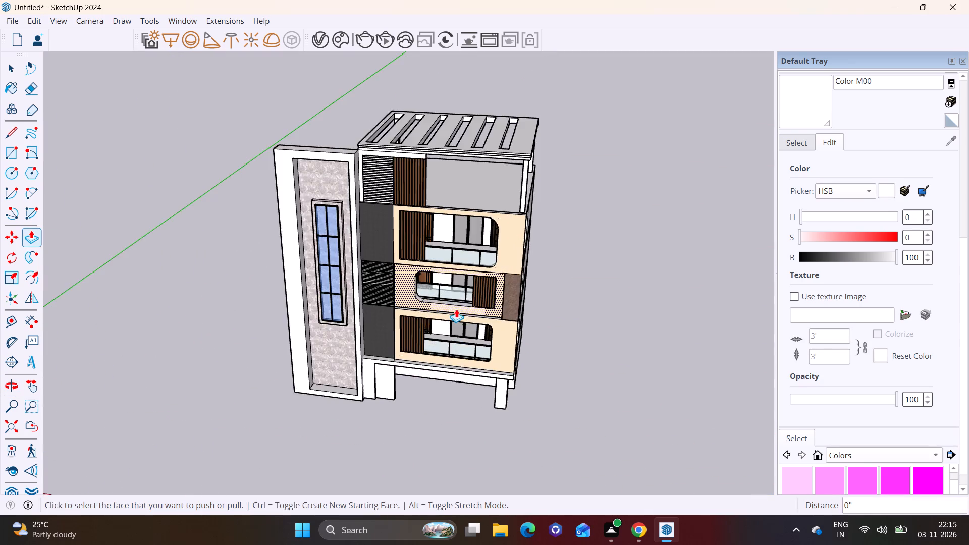
{"action": "middle_click_drag", "start_coordinate": [460, 309], "coordinate": [495, 245]}
{"action": "scroll", "coordinate": [456, 283], "scroll_direction": "up", "scroll_amount": 1}
{"action": "middle_click_drag", "start_coordinate": [457, 282], "coordinate": [460, 278]}
{"action": "middle_click_drag", "start_coordinate": [441, 298], "coordinate": [439, 283]}
{"action": "scroll", "coordinate": [441, 298], "scroll_direction": "up", "scroll_amount": 1}
{"action": "middle_click_drag", "start_coordinate": [370, 317], "coordinate": [412, 287], "text": "shift"}
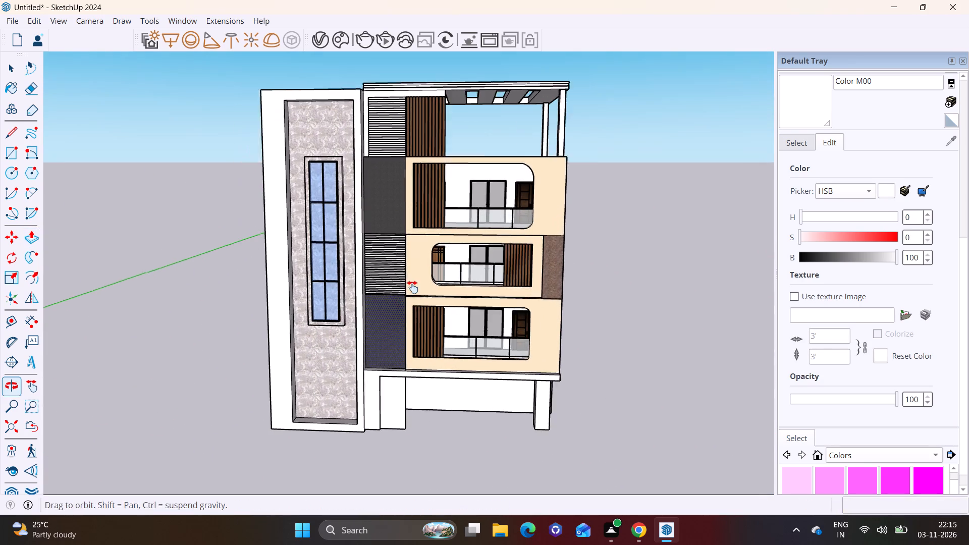
{"action": "middle_click_drag", "start_coordinate": [412, 287], "coordinate": [442, 254], "text": "shift"}
{"action": "scroll", "coordinate": [450, 333], "scroll_direction": "up", "scroll_amount": 2}
{"action": "key", "text": "space"}
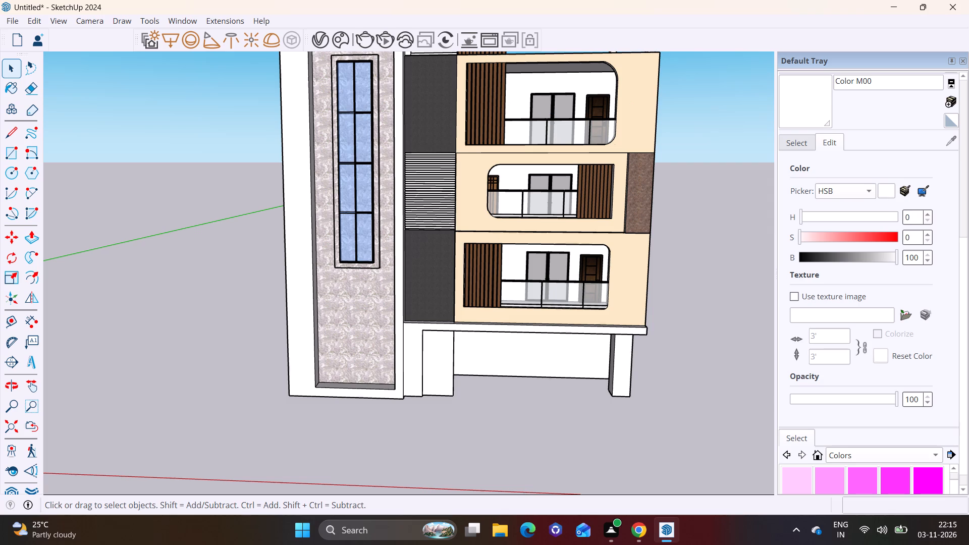
{"action": "left_click_drag", "start_coordinate": [786, 142], "coordinate": [791, 142]}
{"action": "left_click", "coordinate": [955, 138]}
{"action": "left_click", "coordinate": [493, 119]}
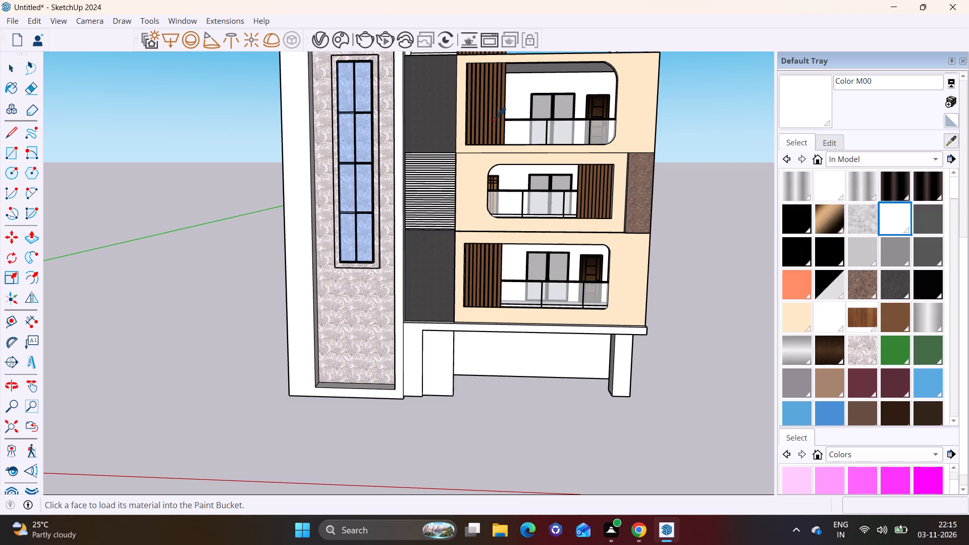
{"action": "left_click", "coordinate": [507, 348]}
{"action": "key", "text": "space"}
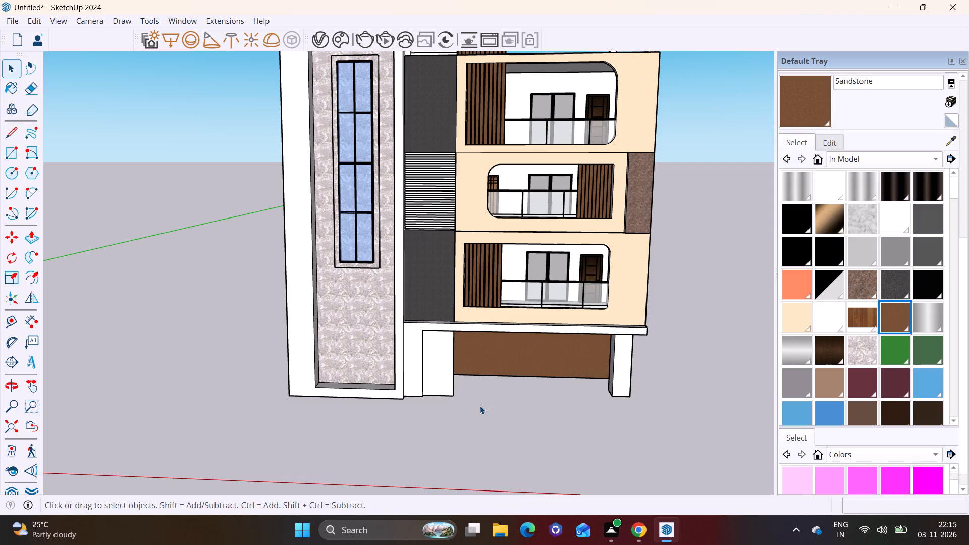
{"action": "left_click", "coordinate": [480, 406]}
Search the 3D Warehouse for gate models.
{"action": "scroll", "coordinate": [488, 398], "scroll_direction": "down", "scroll_amount": 2}
{"action": "middle_click_drag", "start_coordinate": [488, 393], "coordinate": [486, 368], "text": "shift"}
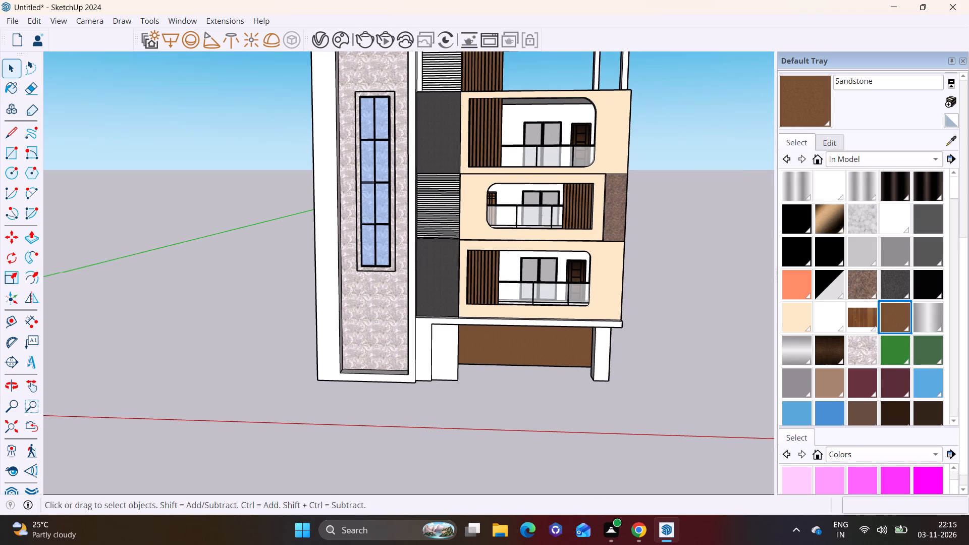
{"action": "left_click", "coordinate": [175, 19]}
{"action": "left_click", "coordinate": [205, 118]}
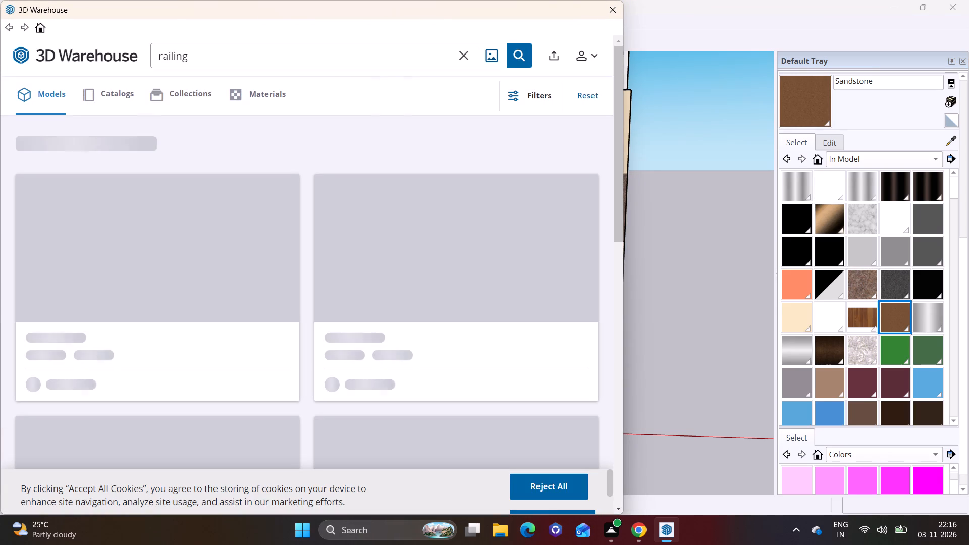
{"action": "left_click", "coordinate": [221, 51]}
{"action": "left_click", "coordinate": [466, 49]}
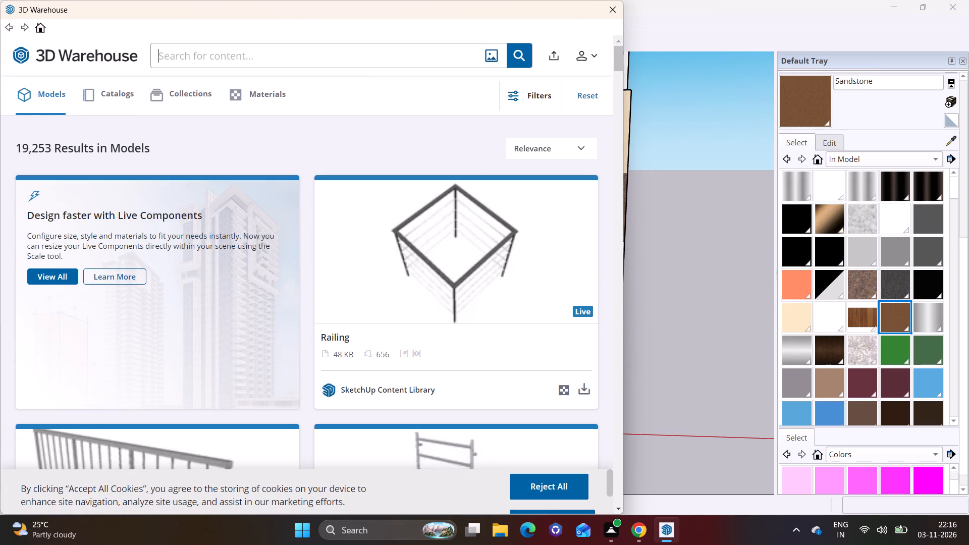
{"action": "key", "text": "g"}
{"action": "key", "text": "a"}
{"action": "key", "text": "t"}
{"action": "key", "text": "e"}
{"action": "left_click", "coordinate": [522, 55]}
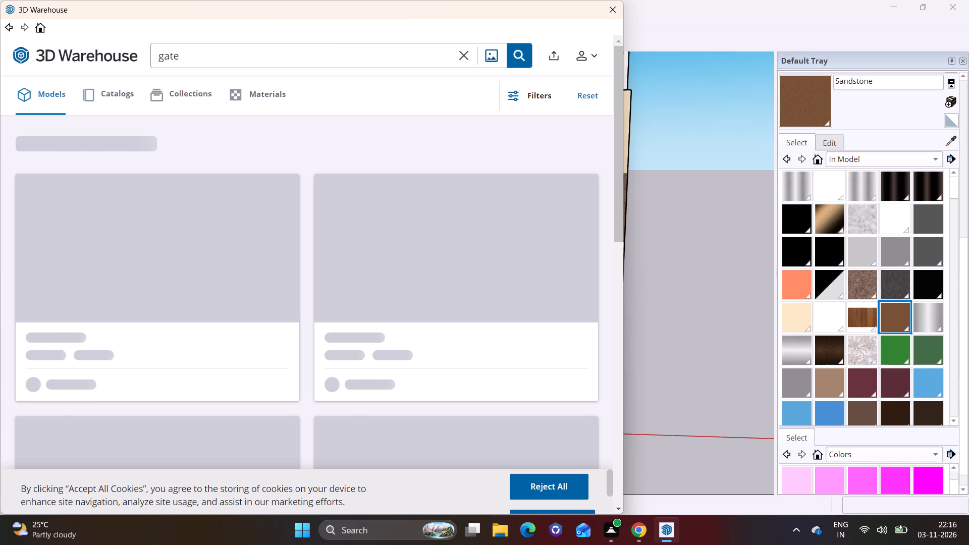
Load the wooden-slat GATE model with concrete end walls into the model and place it in front of the building.
{"action": "double_click", "coordinate": [616, 504]}
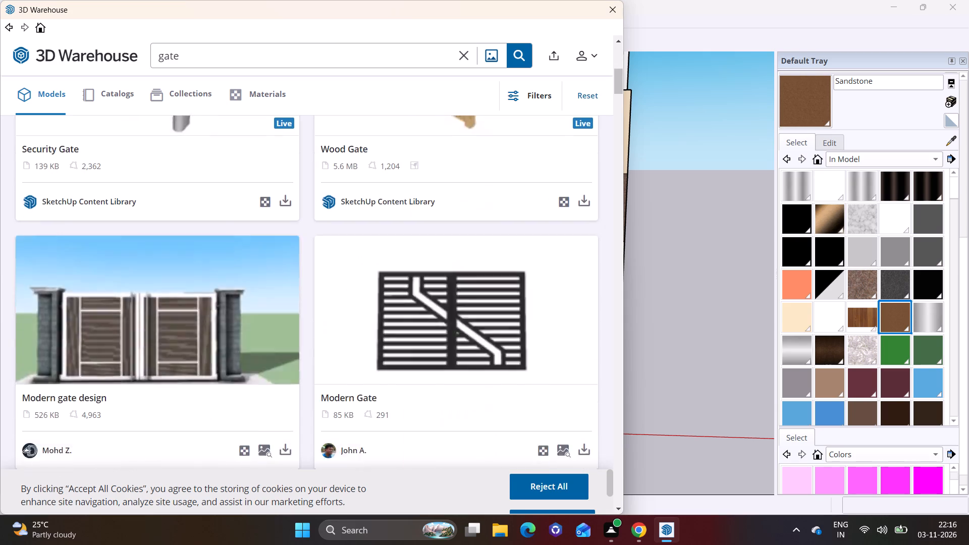
{"action": "scroll", "coordinate": [569, 416], "scroll_direction": "down", "scroll_amount": 1}
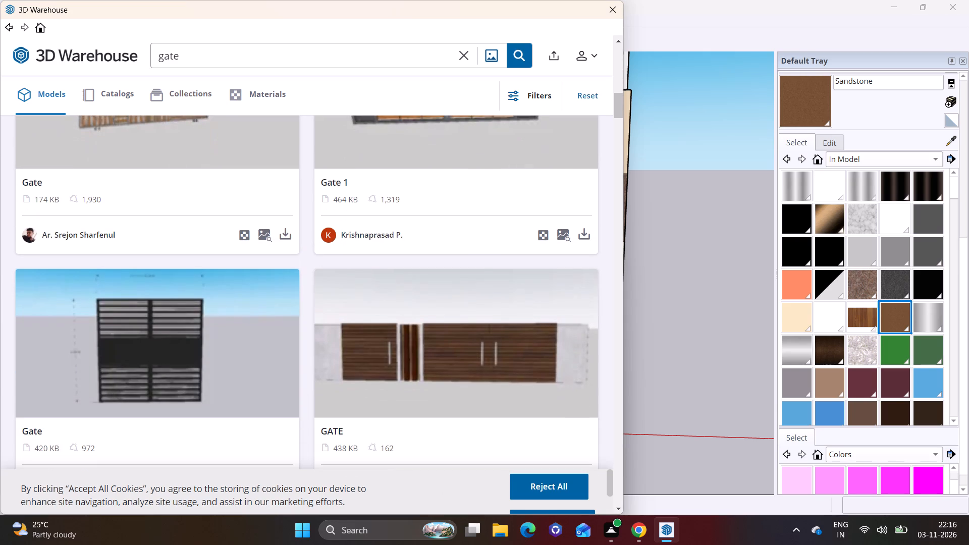
{"action": "scroll", "coordinate": [571, 438], "scroll_direction": "down", "scroll_amount": 2}
{"action": "left_click", "coordinate": [586, 352]}
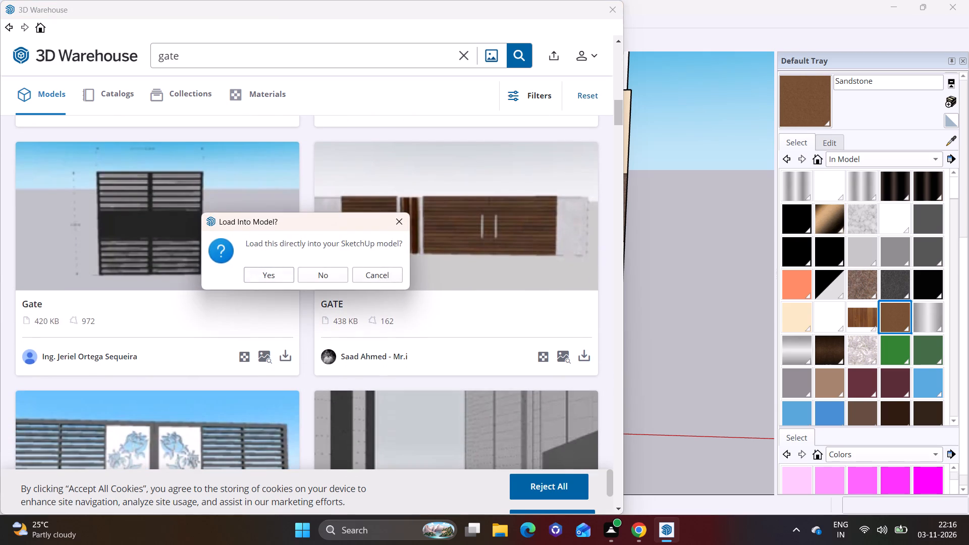
{"action": "left_click", "coordinate": [265, 275]}
{"action": "scroll", "coordinate": [429, 394], "scroll_direction": "down", "scroll_amount": 1}
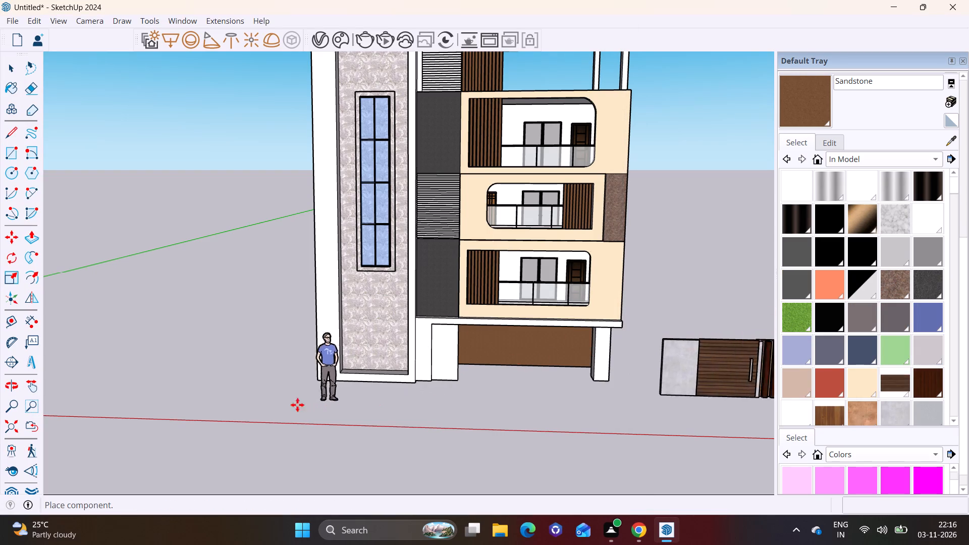
{"action": "left_click", "coordinate": [27, 399]}
{"action": "scroll", "coordinate": [254, 393], "scroll_direction": "down", "scroll_amount": 13}
{"action": "middle_click_drag", "start_coordinate": [259, 378], "coordinate": [454, 330]}
{"action": "middle_click_drag", "start_coordinate": [565, 348], "coordinate": [381, 376]}
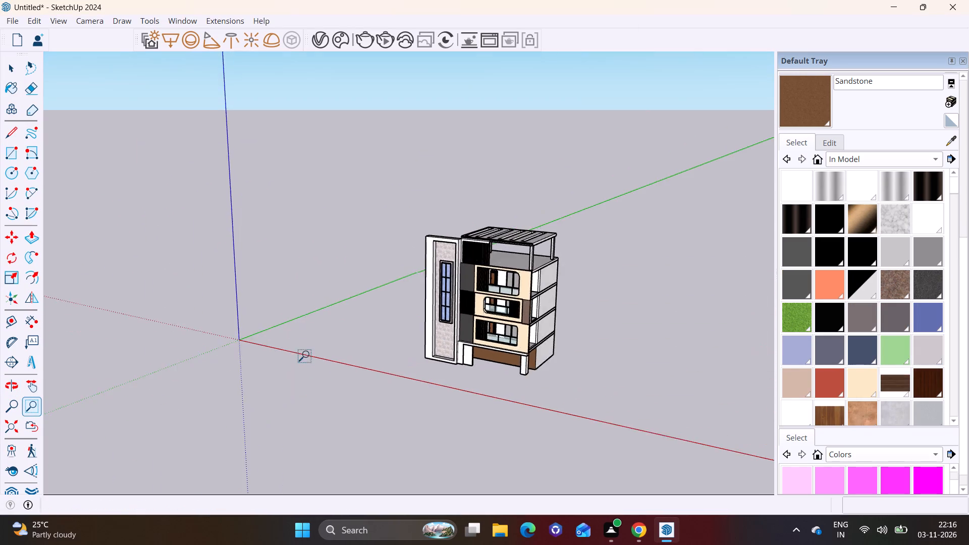
{"action": "scroll", "coordinate": [301, 344], "scroll_direction": "down", "scroll_amount": 11}
{"action": "left_click", "coordinate": [342, 354]}
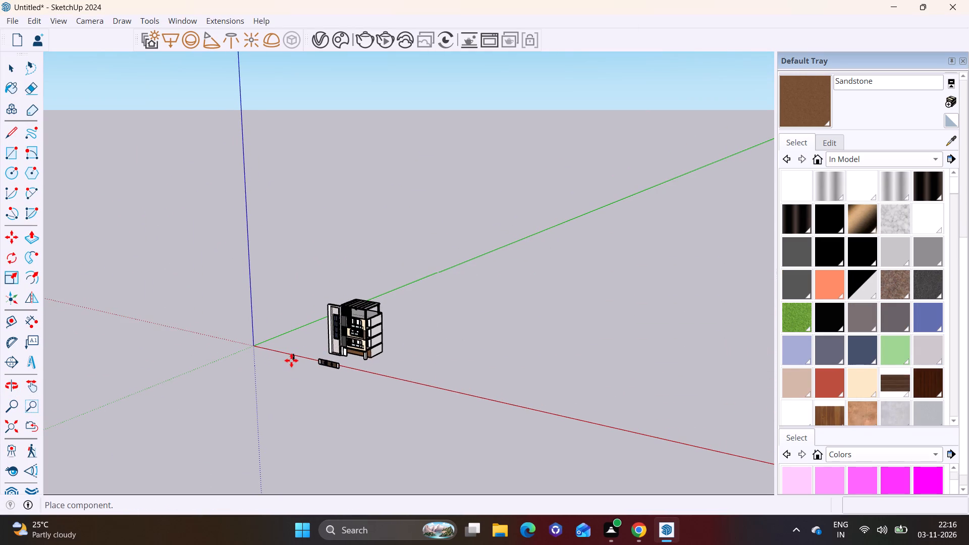
{"action": "left_click", "coordinate": [293, 360]}
Move the whole imported gate component closer to the building's ground-floor front.
{"action": "scroll", "coordinate": [306, 361], "scroll_direction": "up", "scroll_amount": 20}
{"action": "scroll", "coordinate": [306, 361], "scroll_direction": "up", "scroll_amount": 4}
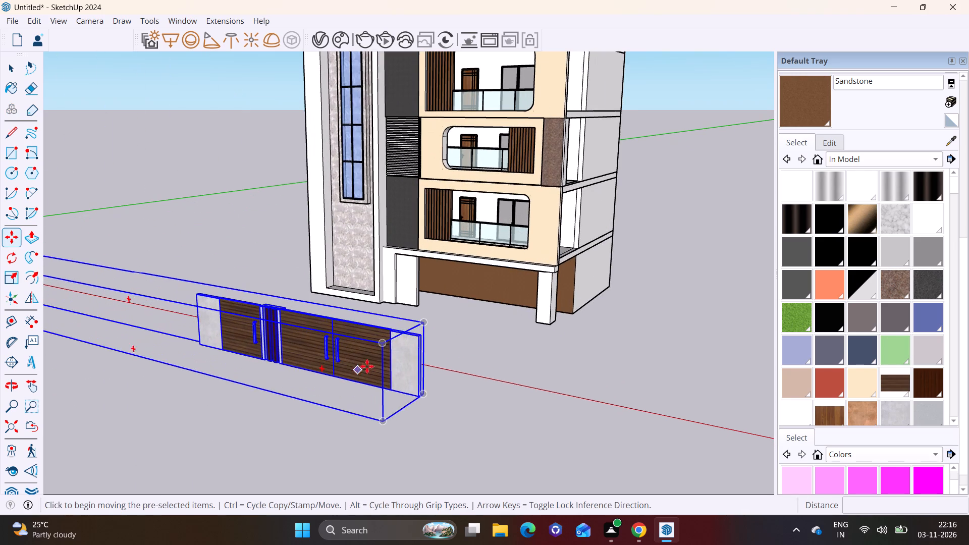
{"action": "left_click", "coordinate": [389, 352]}
{"action": "left_click", "coordinate": [503, 298]}
{"action": "key", "text": "space"}
{"action": "left_click", "coordinate": [572, 335]}
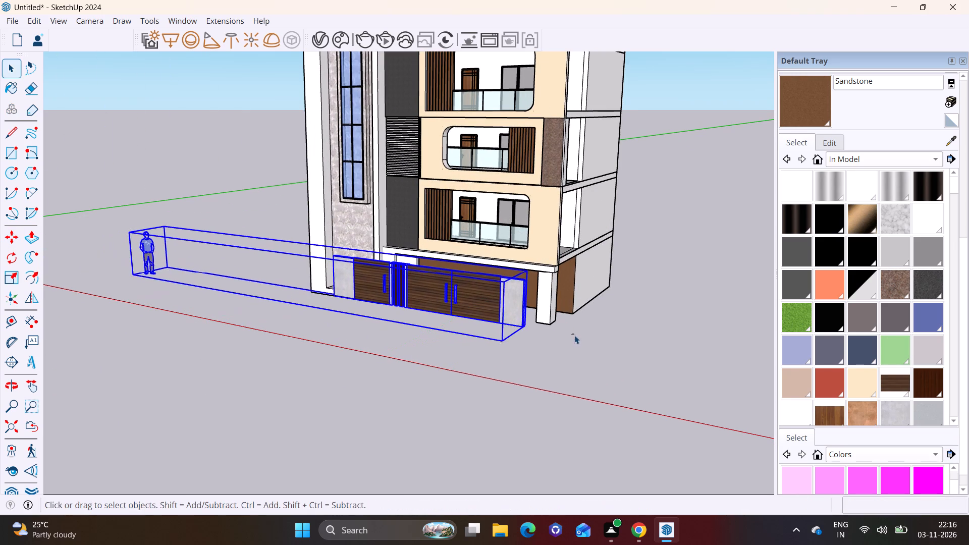
Delete the human figure inside the imported gate component.
{"action": "middle_click_drag", "start_coordinate": [518, 351], "coordinate": [645, 347]}
{"action": "scroll", "coordinate": [524, 312], "scroll_direction": "up", "scroll_amount": 1}
{"action": "middle_click_drag", "start_coordinate": [520, 317], "coordinate": [509, 345]}
{"action": "key", "text": "space"}
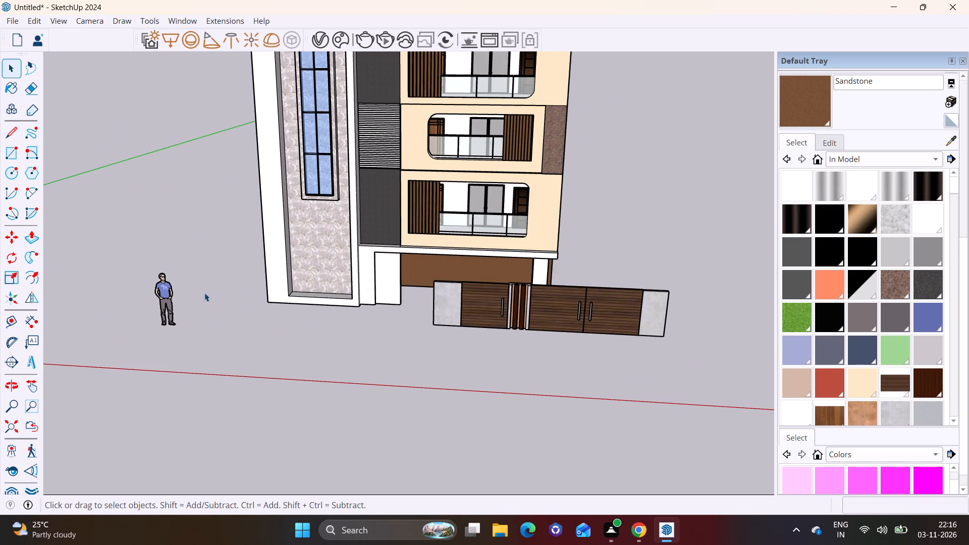
{"action": "left_click", "coordinate": [175, 296]}
{"action": "triple_click", "coordinate": [169, 300]}
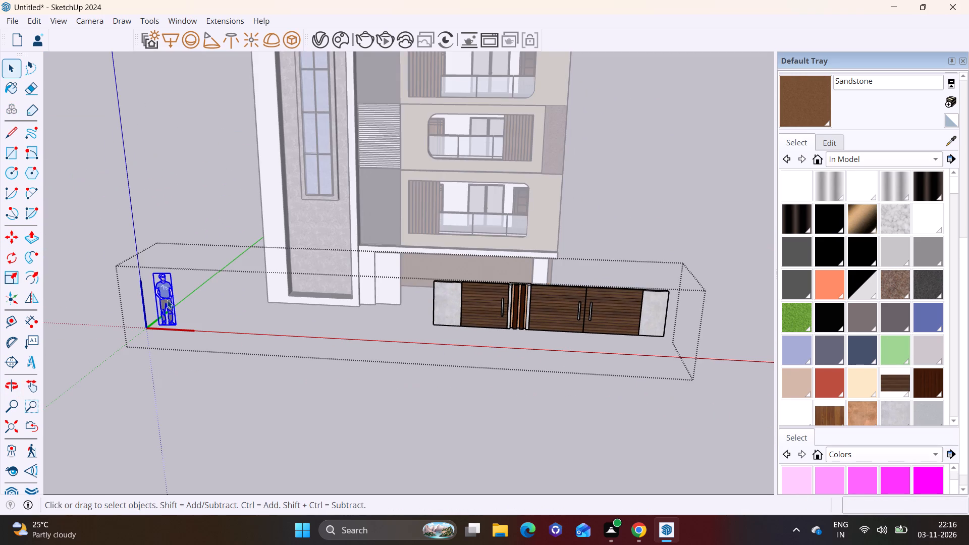
{"action": "key", "text": "Delete"}
Move the gate inside its component about 19' 3" toward the building's front supports.
{"action": "middle_click_drag", "start_coordinate": [272, 318], "coordinate": [296, 306]}
{"action": "scroll", "coordinate": [491, 310], "scroll_direction": "up", "scroll_amount": 6}
{"action": "key", "text": "v"}
{"action": "left_click", "coordinate": [338, 334]}
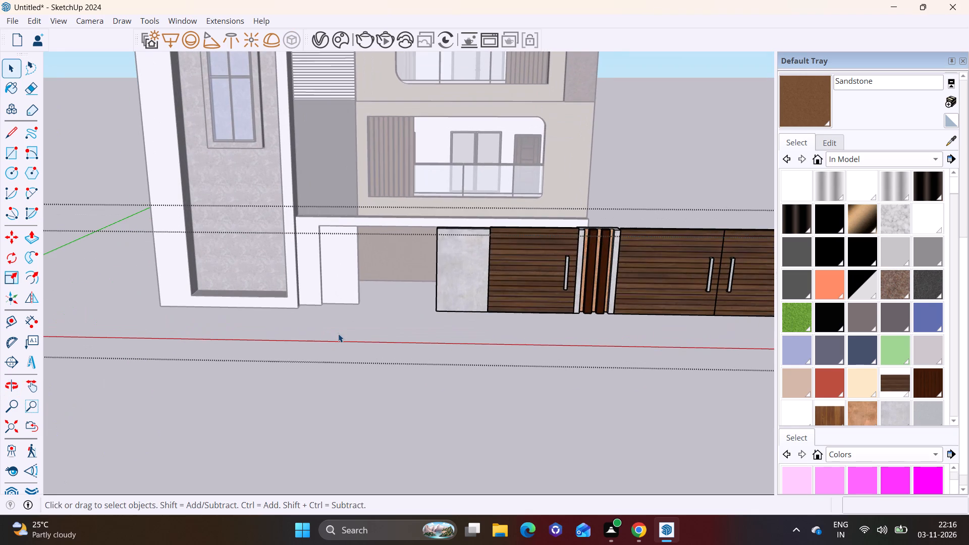
{"action": "scroll", "coordinate": [551, 319], "scroll_direction": "down", "scroll_amount": 4}
{"action": "middle_click_drag", "start_coordinate": [565, 313], "coordinate": [288, 354]}
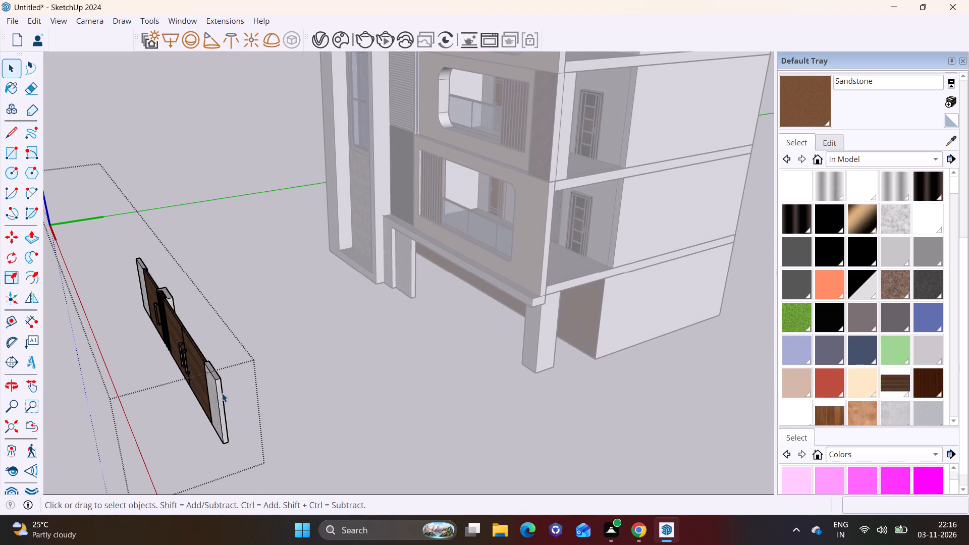
{"action": "key", "text": "m"}
{"action": "left_click_drag", "start_coordinate": [217, 396], "coordinate": [250, 396]}
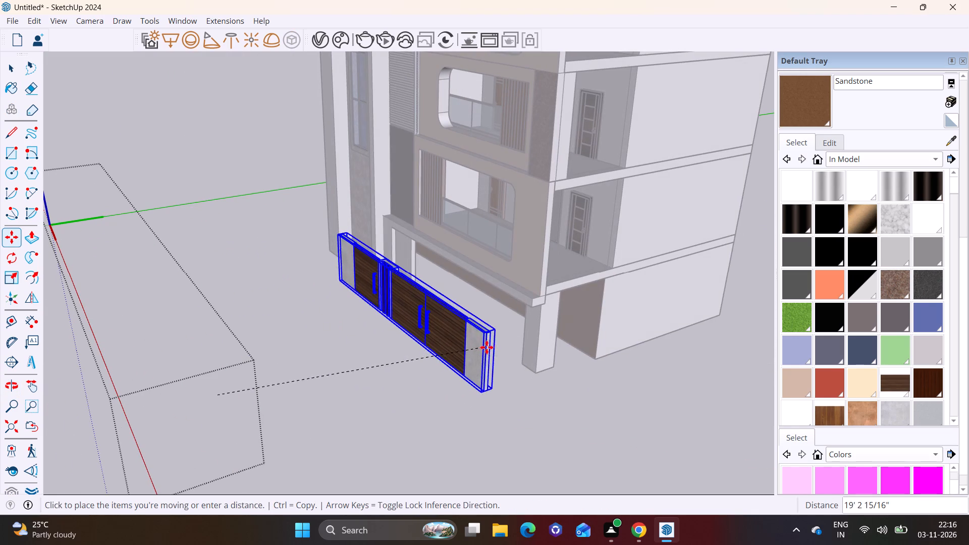
{"action": "left_click", "coordinate": [487, 347]}
{"action": "key", "text": "space"}
{"action": "left_click", "coordinate": [357, 404]}
Move the gate about 32' 5" down and across toward the ground-floor opening beside the tower.
{"action": "middle_click_drag", "start_coordinate": [398, 404], "coordinate": [768, 313]}
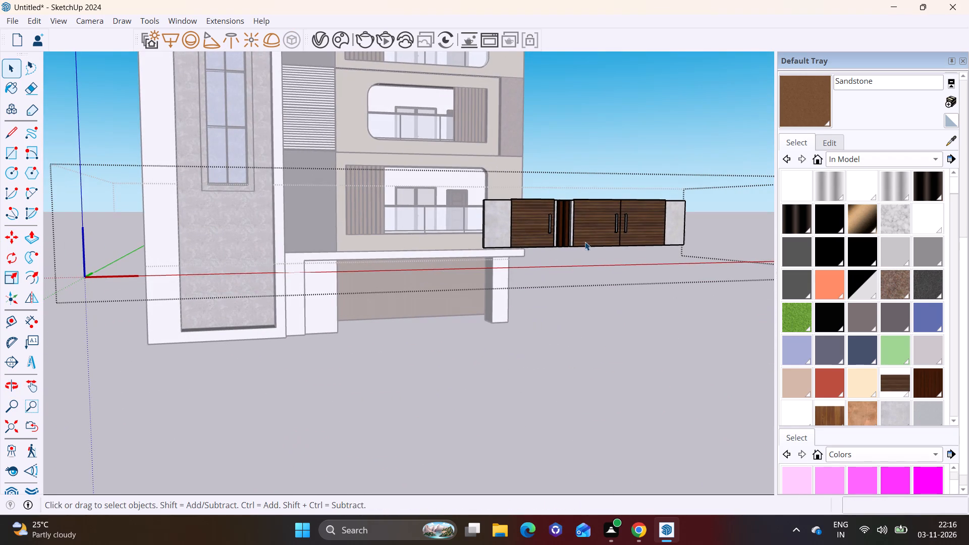
{"action": "key", "text": "m"}
{"action": "left_click", "coordinate": [587, 224]}
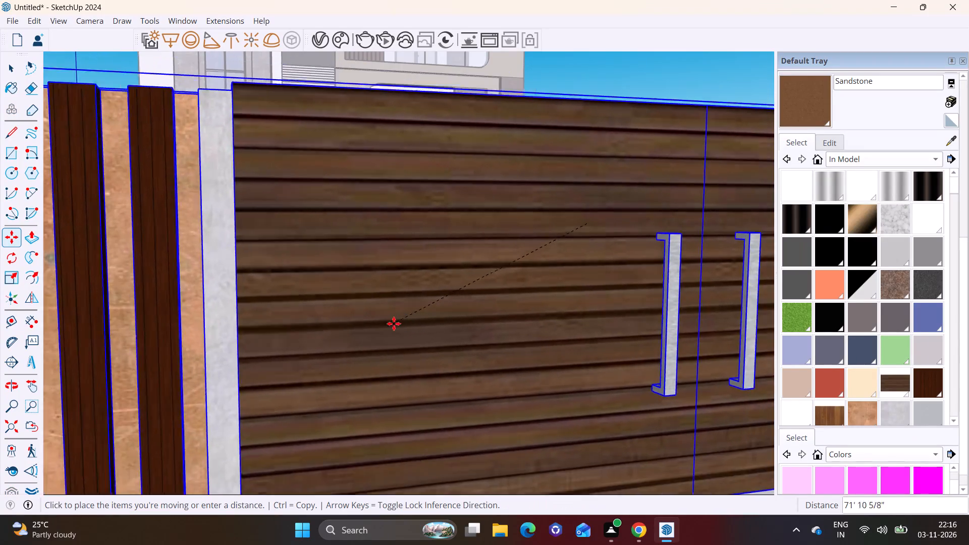
{"action": "scroll", "coordinate": [395, 322], "scroll_direction": "down", "scroll_amount": 17}
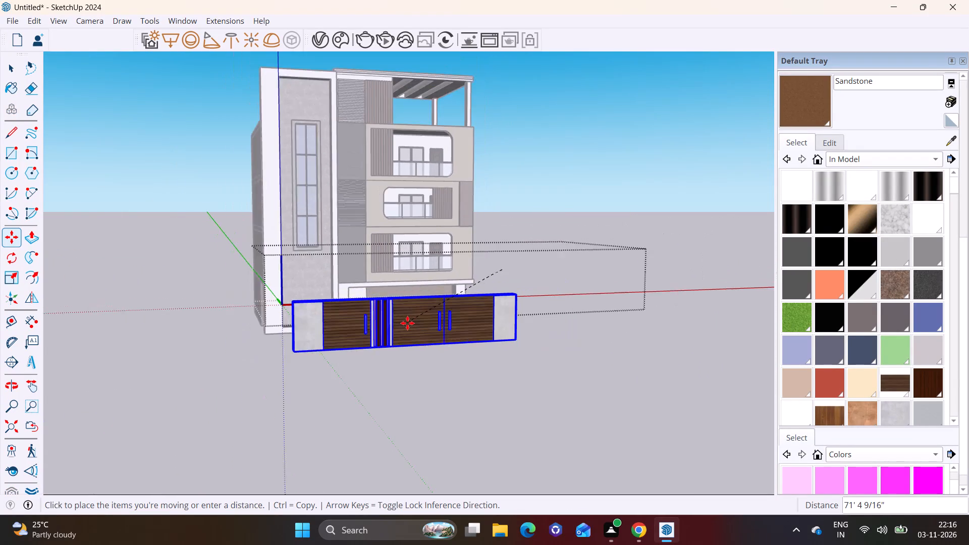
{"action": "scroll", "coordinate": [407, 323], "scroll_direction": "down", "scroll_amount": 6}
{"action": "left_click", "coordinate": [374, 322]}
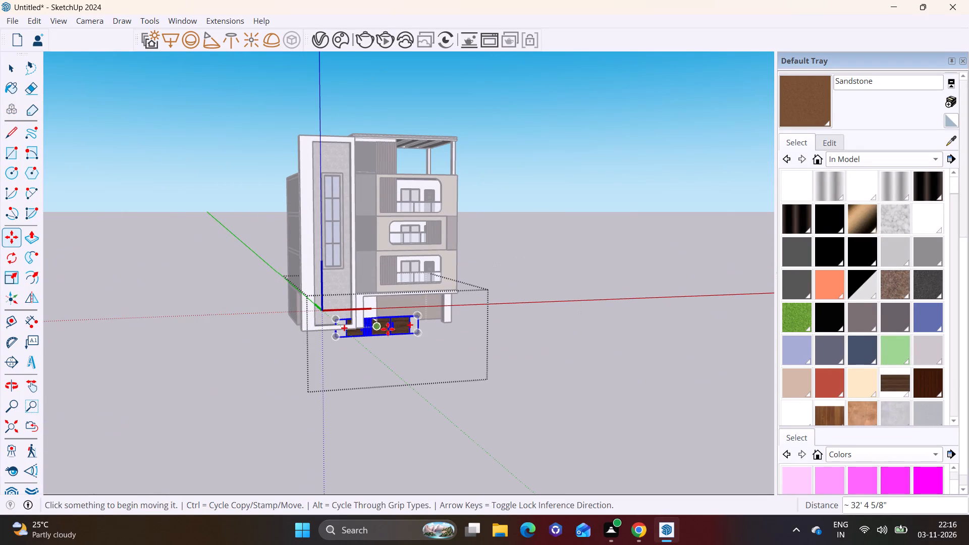
{"action": "middle_click_drag", "start_coordinate": [455, 341], "coordinate": [316, 356]}
{"action": "scroll", "coordinate": [383, 326], "scroll_direction": "up", "scroll_amount": 9}
{"action": "key", "text": "space"}
{"action": "left_click", "coordinate": [464, 372]}
Leave the gate component and extrude the rear ground-floor block's underside downward to form a thin base slab.
{"action": "middle_click_drag", "start_coordinate": [528, 379], "coordinate": [490, 321]}
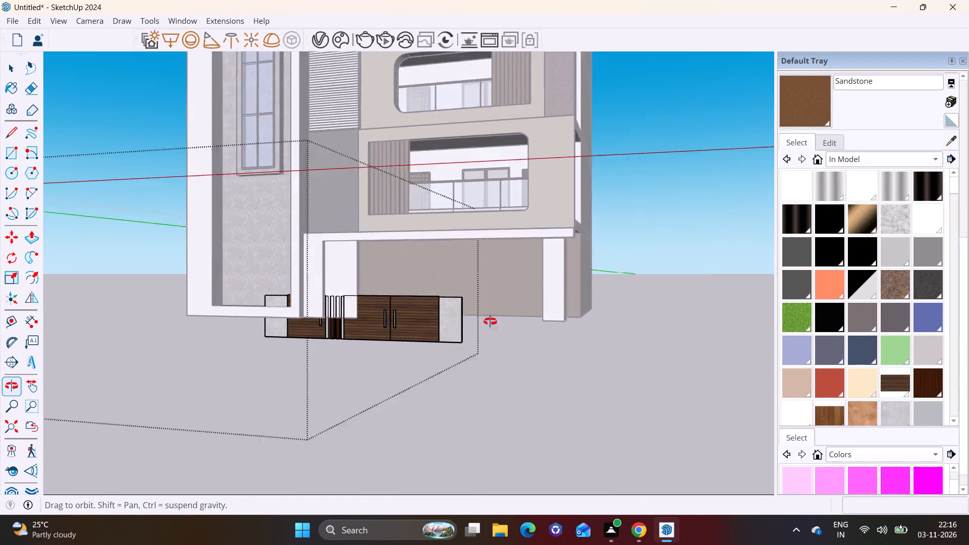
{"action": "middle_click_drag", "start_coordinate": [490, 321], "coordinate": [467, 204]}
{"action": "middle_click_drag", "start_coordinate": [562, 338], "coordinate": [547, 250]}
{"action": "scroll", "coordinate": [547, 255], "scroll_direction": "up", "scroll_amount": 1}
{"action": "scroll", "coordinate": [594, 326], "scroll_direction": "up", "scroll_amount": 3}
{"action": "key", "text": "space"}
{"action": "left_click", "coordinate": [488, 323]}
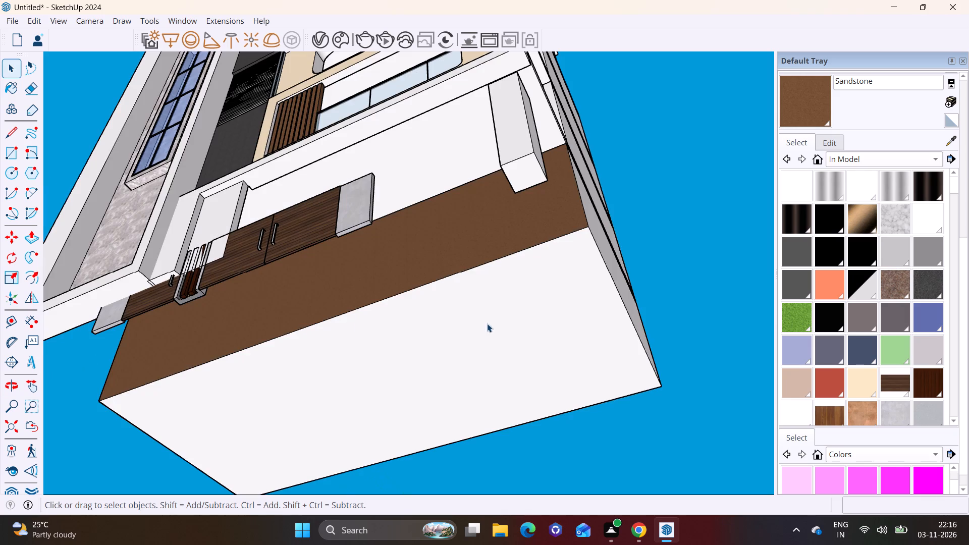
{"action": "left_click", "coordinate": [379, 340]}
{"action": "left_click", "coordinate": [28, 234]}
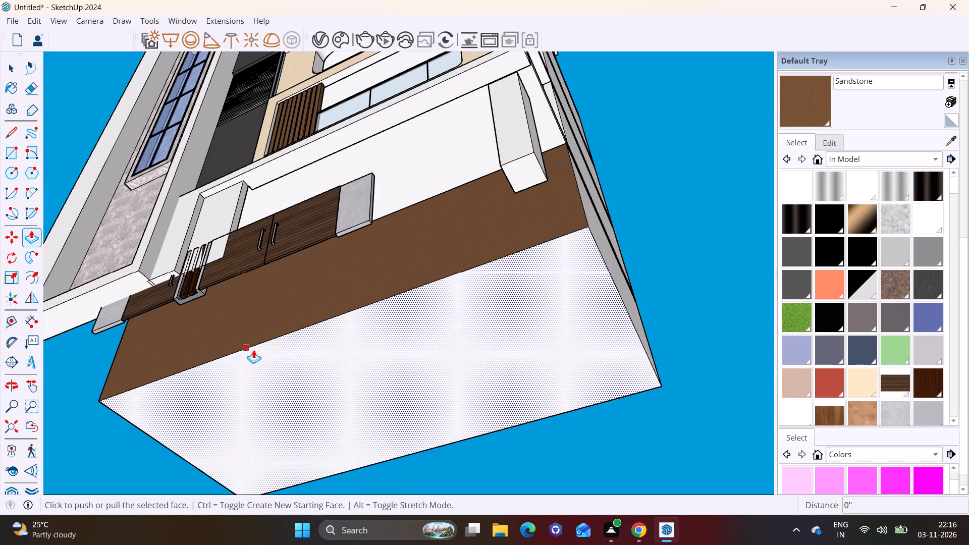
{"action": "left_click", "coordinate": [256, 350]}
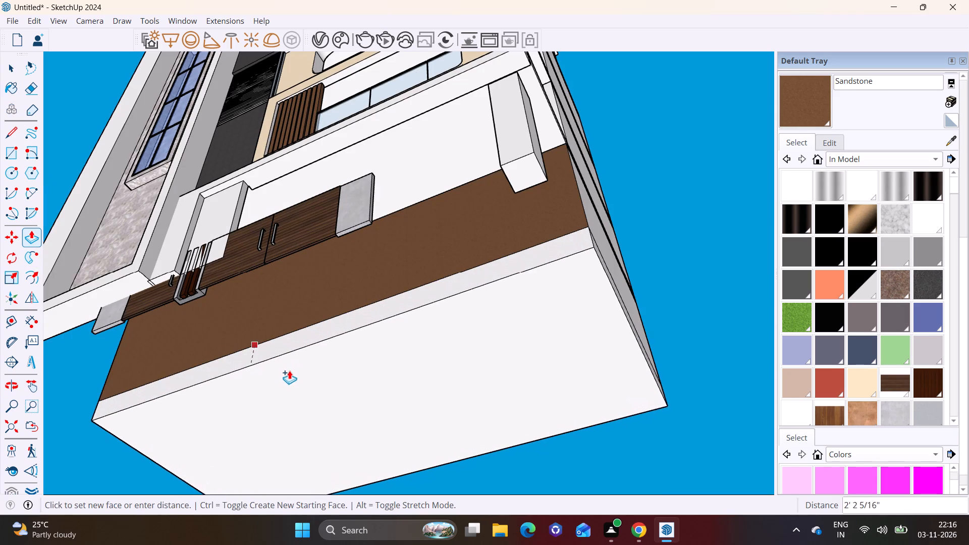
{"action": "left_click", "coordinate": [289, 364]}
Extrude the base slab's front face forward about 10' 1" beneath the front supports and gate.
{"action": "middle_click_drag", "start_coordinate": [370, 286], "coordinate": [399, 335]}
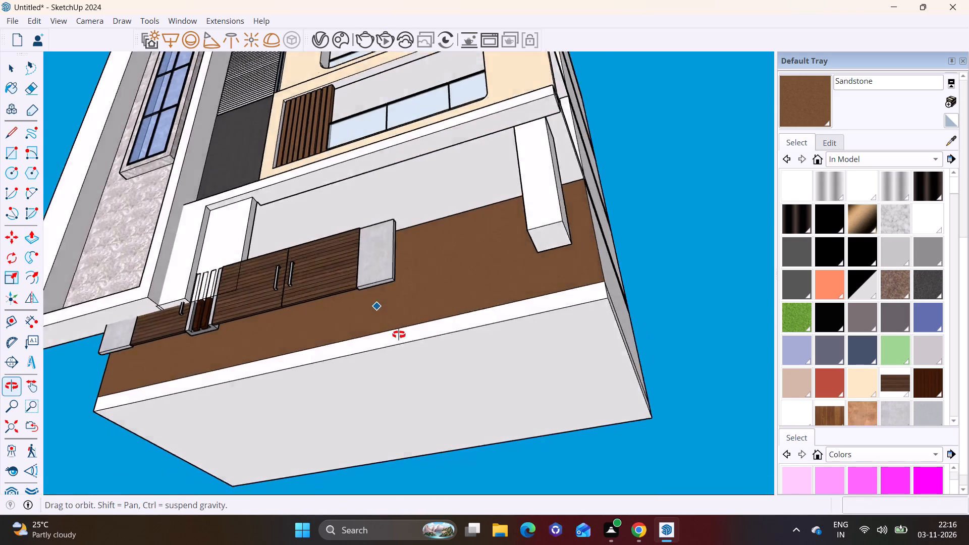
{"action": "middle_click_drag", "start_coordinate": [399, 335], "coordinate": [470, 352]}
{"action": "key", "text": "space"}
{"action": "left_click", "coordinate": [452, 357]}
{"action": "left_click", "coordinate": [24, 237]}
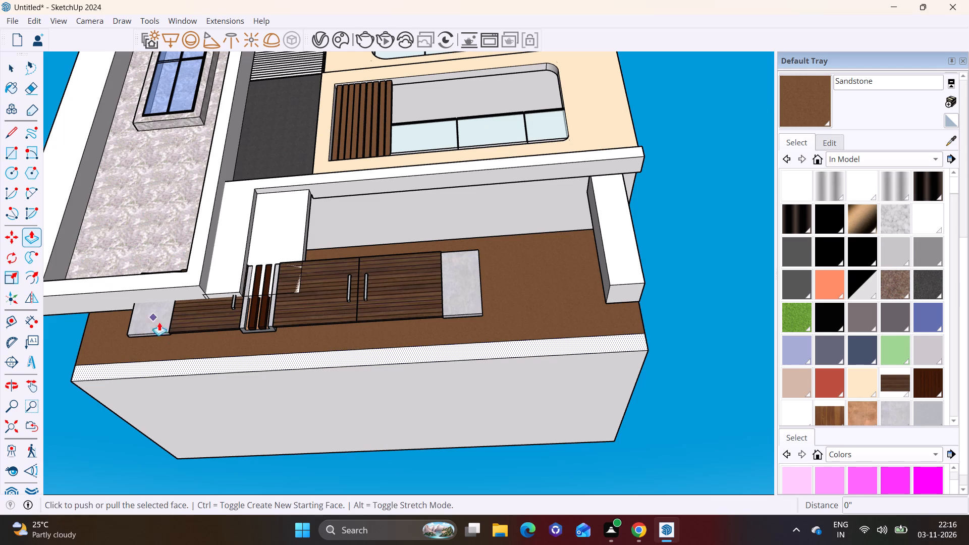
{"action": "left_click", "coordinate": [251, 362]}
{"action": "left_click", "coordinate": [225, 268]}
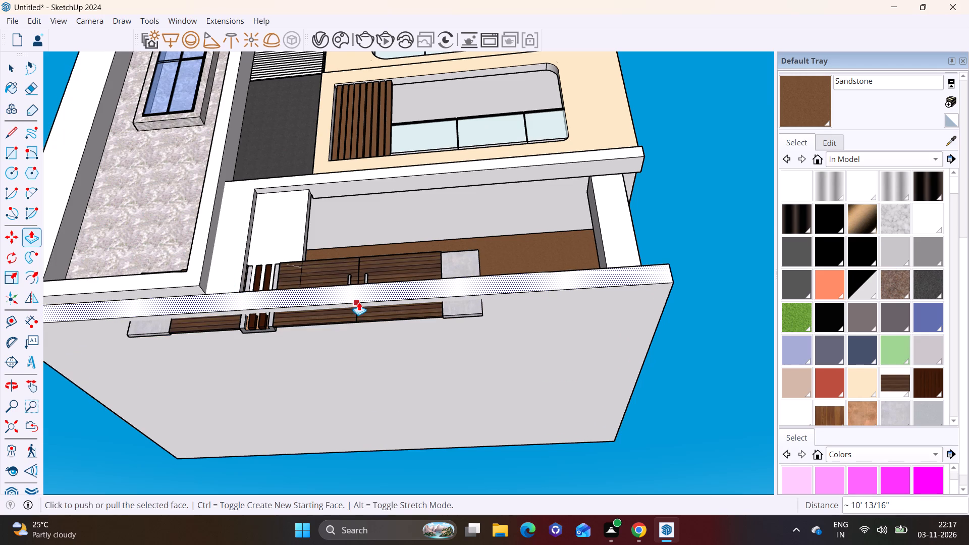
{"action": "middle_click_drag", "start_coordinate": [359, 308], "coordinate": [342, 446]}
{"action": "scroll", "coordinate": [421, 383], "scroll_direction": "down", "scroll_amount": 3}
{"action": "middle_click_drag", "start_coordinate": [481, 379], "coordinate": [173, 394]}
{"action": "scroll", "coordinate": [300, 367], "scroll_direction": "up", "scroll_amount": 1}
{"action": "middle_click_drag", "start_coordinate": [298, 370], "coordinate": [52, 425]}
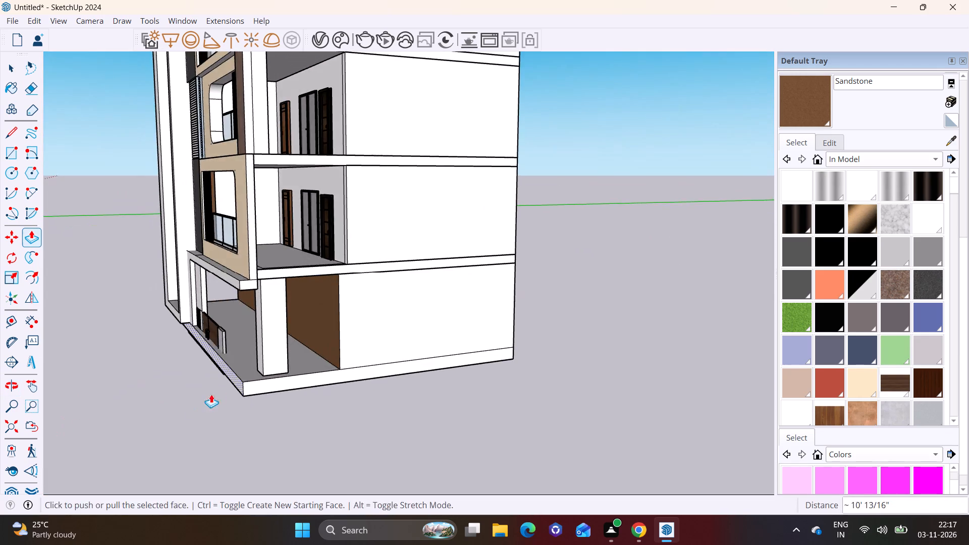
Extrude the base slab's front face a further 10' 9" or so forward, beyond the gate and tower.
{"action": "middle_click_drag", "start_coordinate": [246, 387], "coordinate": [316, 387]}
{"action": "scroll", "coordinate": [112, 323], "scroll_direction": "up", "scroll_amount": 7}
{"action": "key", "text": "space"}
{"action": "middle_click_drag", "start_coordinate": [261, 358], "coordinate": [352, 347]}
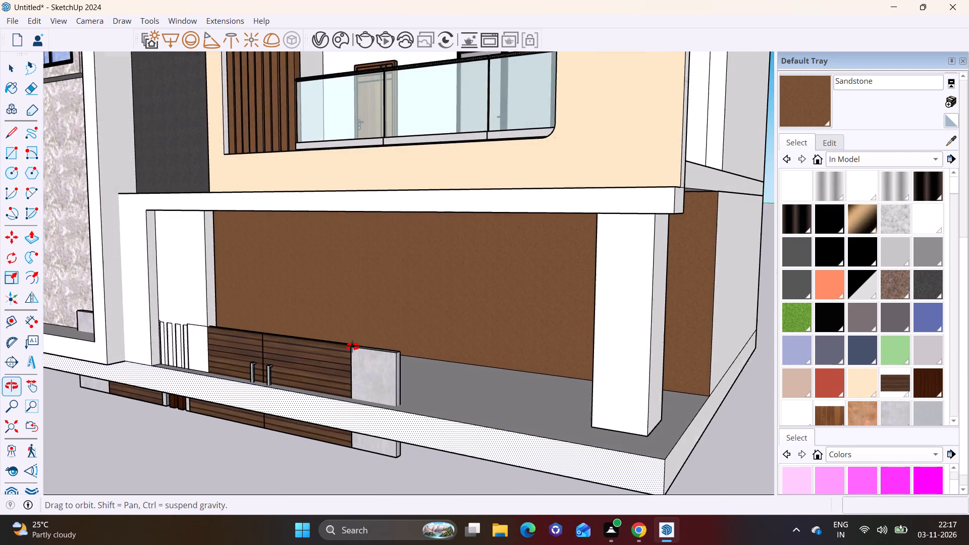
{"action": "middle_click_drag", "start_coordinate": [352, 347], "coordinate": [353, 347]}
{"action": "scroll", "coordinate": [292, 369], "scroll_direction": "down", "scroll_amount": 2}
{"action": "left_click", "coordinate": [301, 405]}
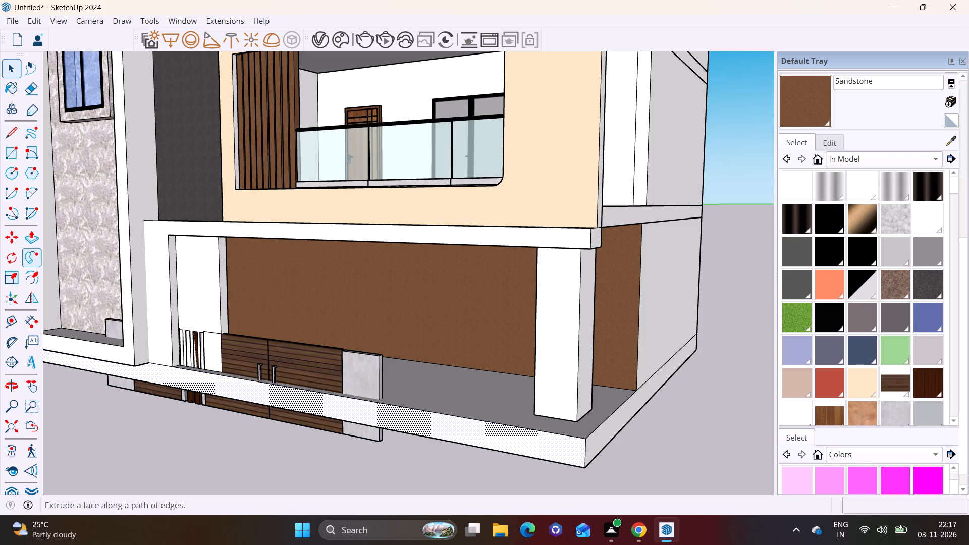
{"action": "left_click", "coordinate": [31, 231]}
{"action": "left_click", "coordinate": [206, 385]}
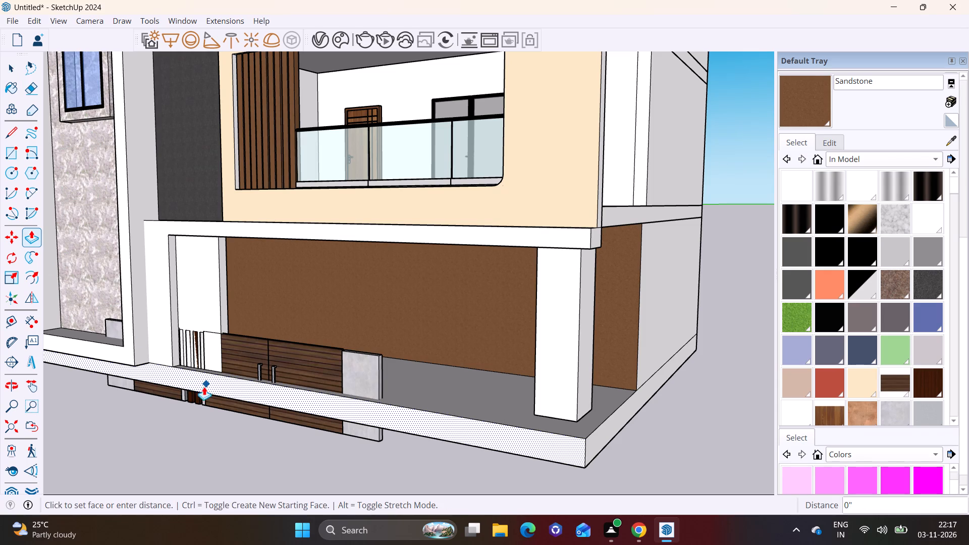
{"action": "scroll", "coordinate": [143, 417], "scroll_direction": "down", "scroll_amount": 8}
{"action": "middle_click_drag", "start_coordinate": [185, 397], "coordinate": [276, 323], "text": "shift"}
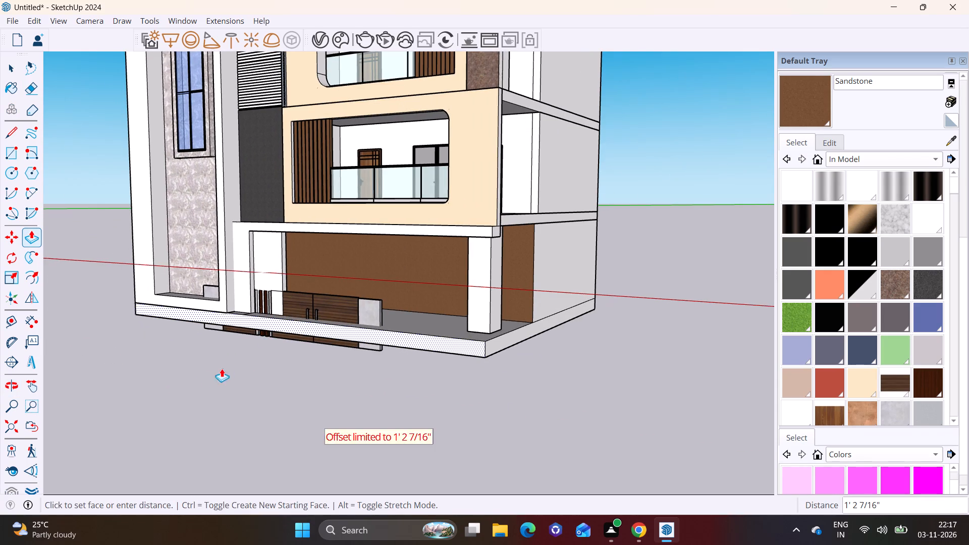
{"action": "left_click", "coordinate": [210, 374]}
{"action": "middle_click_drag", "start_coordinate": [311, 351], "coordinate": [243, 449]}
{"action": "left_click", "coordinate": [328, 334]}
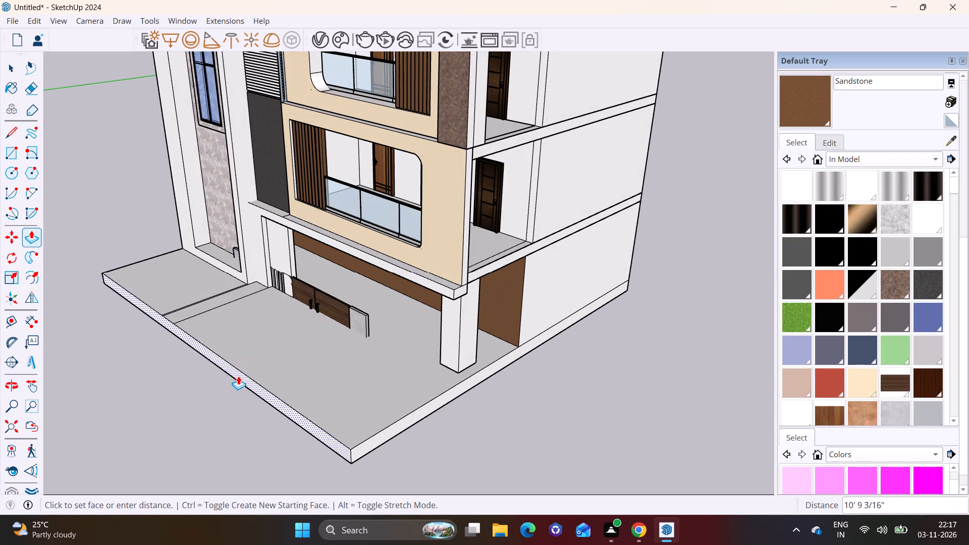
{"action": "left_click", "coordinate": [237, 376]}
{"action": "key", "text": "space"}
Move the whole gate forward from the front supports onto the extended part of the base slab.
{"action": "left_click", "coordinate": [356, 325]}
{"action": "scroll", "coordinate": [356, 325], "scroll_direction": "up", "scroll_amount": 6}
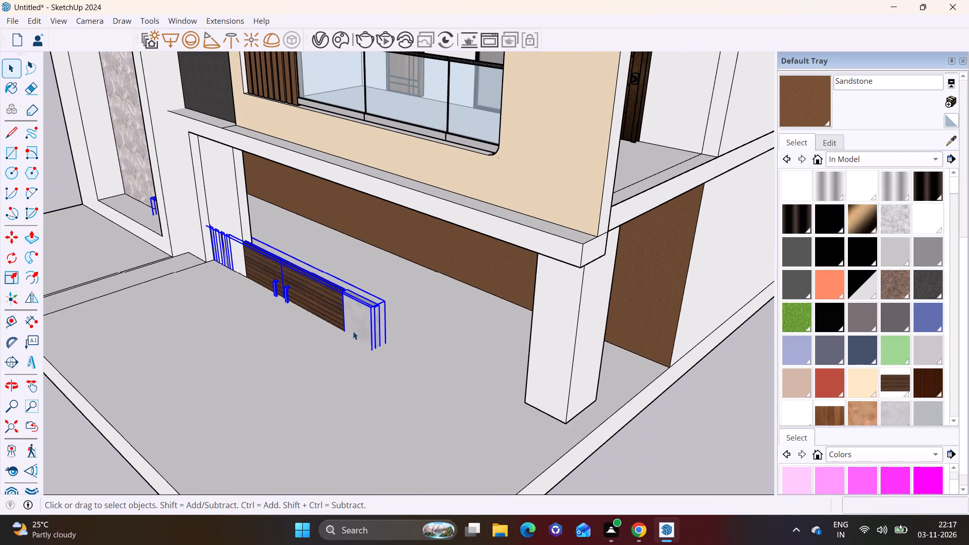
{"action": "key", "text": "m"}
{"action": "left_click", "coordinate": [257, 281]}
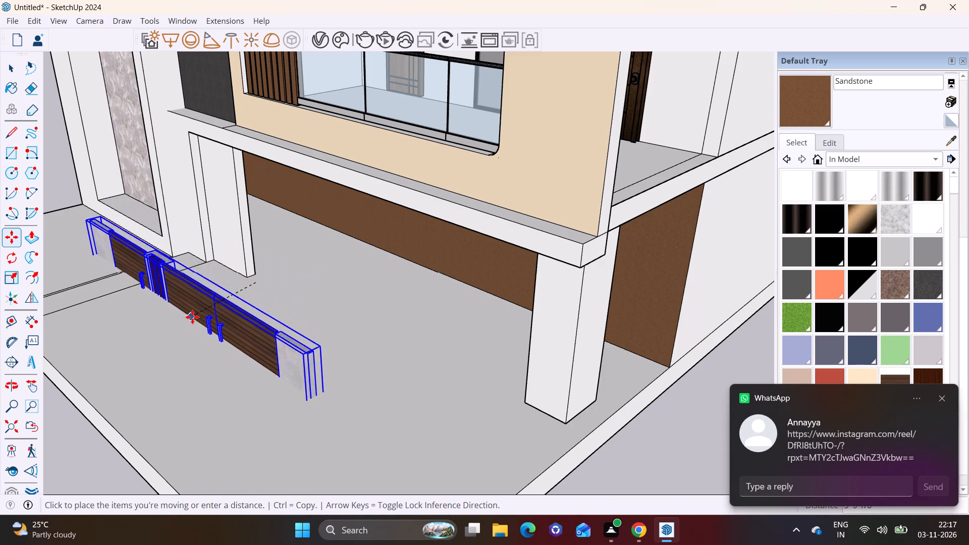
{"action": "left_click", "coordinate": [203, 312]}
Raise the sunken gate until its full height stands above the base slab, nudging its position slightly.
{"action": "scroll", "coordinate": [253, 347], "scroll_direction": "up", "scroll_amount": 1}
{"action": "middle_click_drag", "start_coordinate": [253, 347], "coordinate": [464, 256]}
{"action": "scroll", "coordinate": [348, 292], "scroll_direction": "up", "scroll_amount": 2}
{"action": "scroll", "coordinate": [349, 314], "scroll_direction": "down", "scroll_amount": 3}
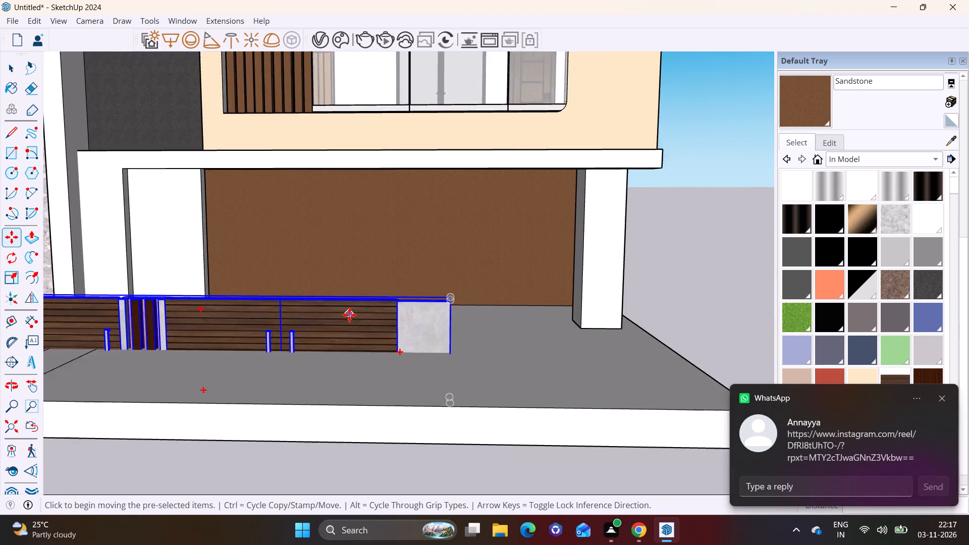
{"action": "scroll", "coordinate": [349, 315], "scroll_direction": "down", "scroll_amount": 4}
{"action": "middle_click_drag", "start_coordinate": [345, 327], "coordinate": [446, 320], "text": "shift"}
{"action": "left_click", "coordinate": [336, 321]}
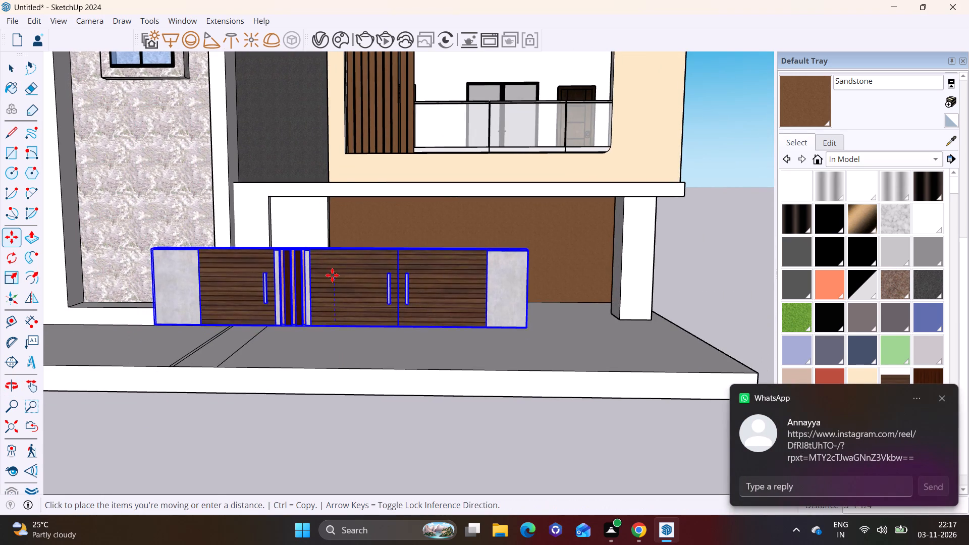
{"action": "left_click", "coordinate": [332, 286]}
{"action": "left_click", "coordinate": [18, 281]}
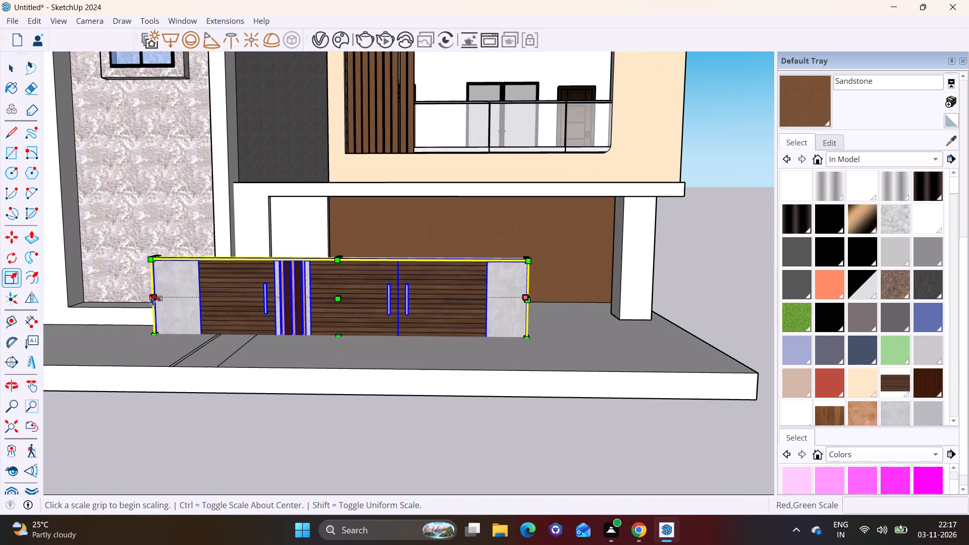
{"action": "key", "text": "space"}
{"action": "left_click", "coordinate": [383, 316]}
{"action": "key", "text": "m"}
{"action": "left_click", "coordinate": [367, 318]}
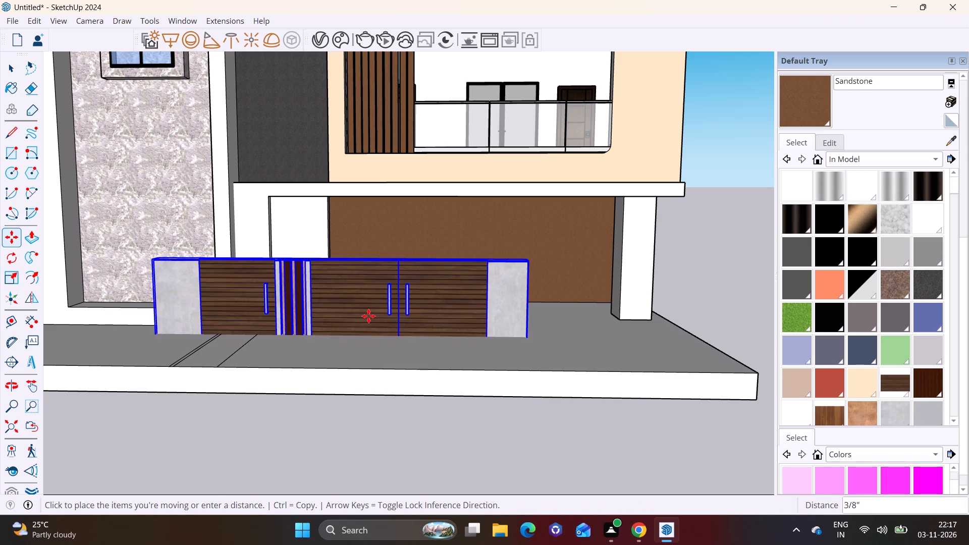
{"action": "left_click", "coordinate": [368, 312]}
{"action": "key", "text": "space"}
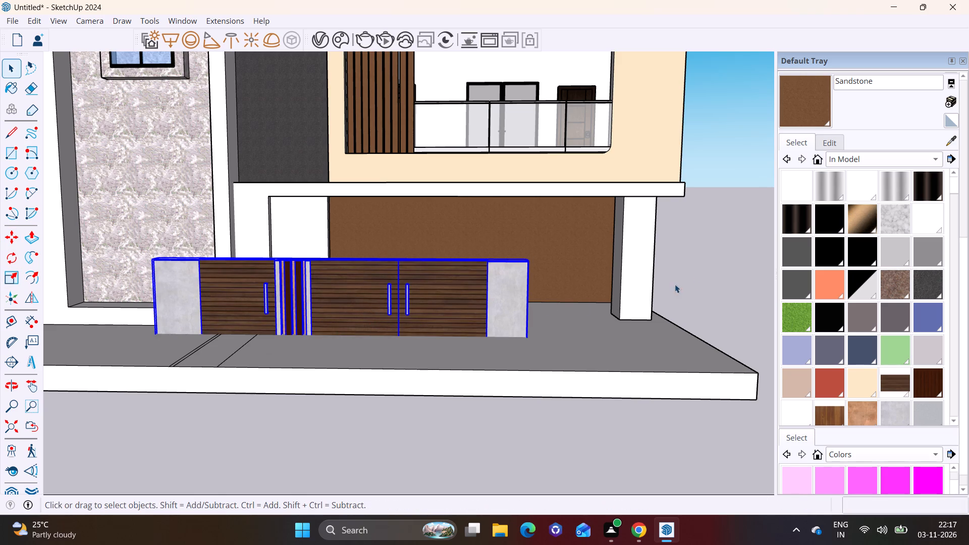
{"action": "left_click", "coordinate": [691, 280]}
Move the gate about 5' 4" sideways along the front, away from the tower and toward the end support.
{"action": "scroll", "coordinate": [560, 295], "scroll_direction": "down", "scroll_amount": 10}
{"action": "middle_click_drag", "start_coordinate": [560, 312], "coordinate": [509, 321], "text": "shift"}
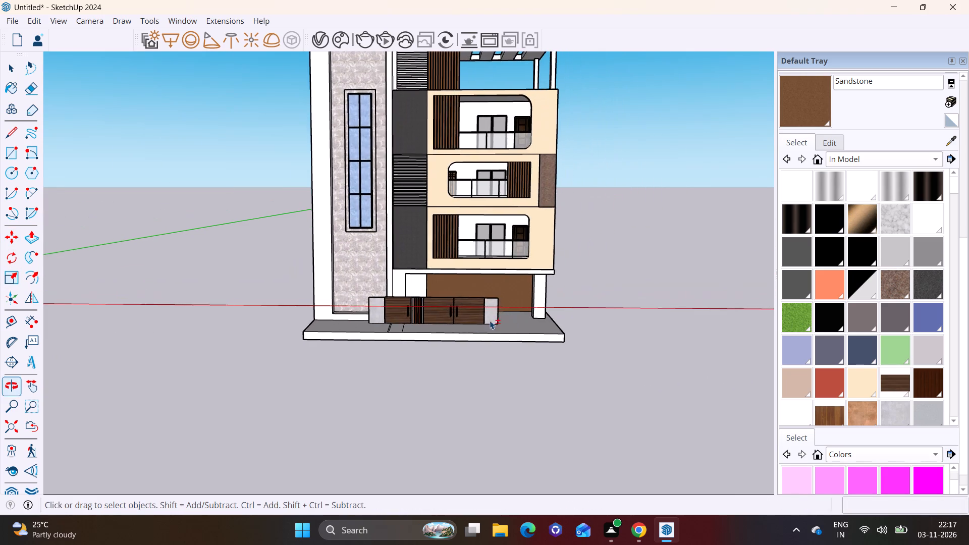
{"action": "scroll", "coordinate": [486, 316], "scroll_direction": "up", "scroll_amount": 9}
{"action": "left_click", "coordinate": [478, 315]}
{"action": "key", "text": "m"}
{"action": "left_click", "coordinate": [447, 309]}
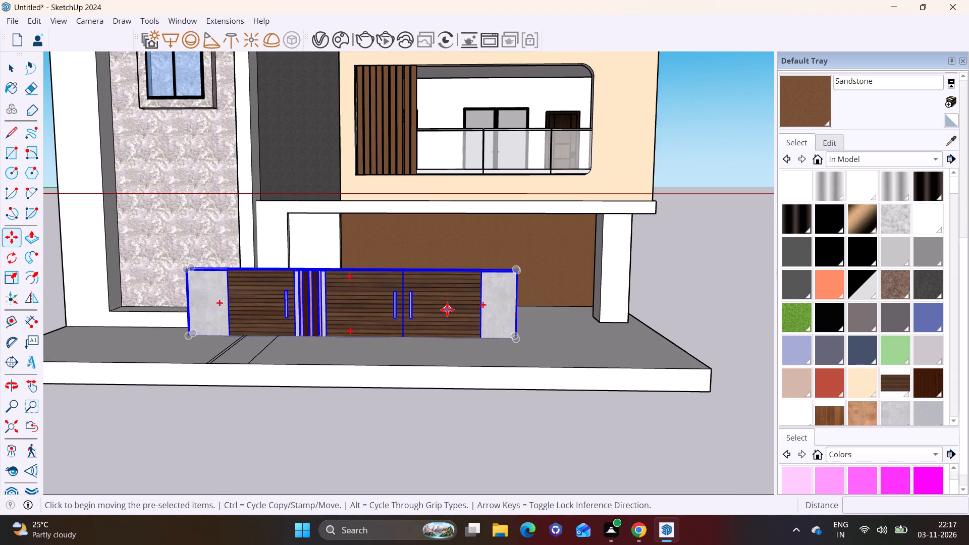
{"action": "left_click", "coordinate": [520, 313]}
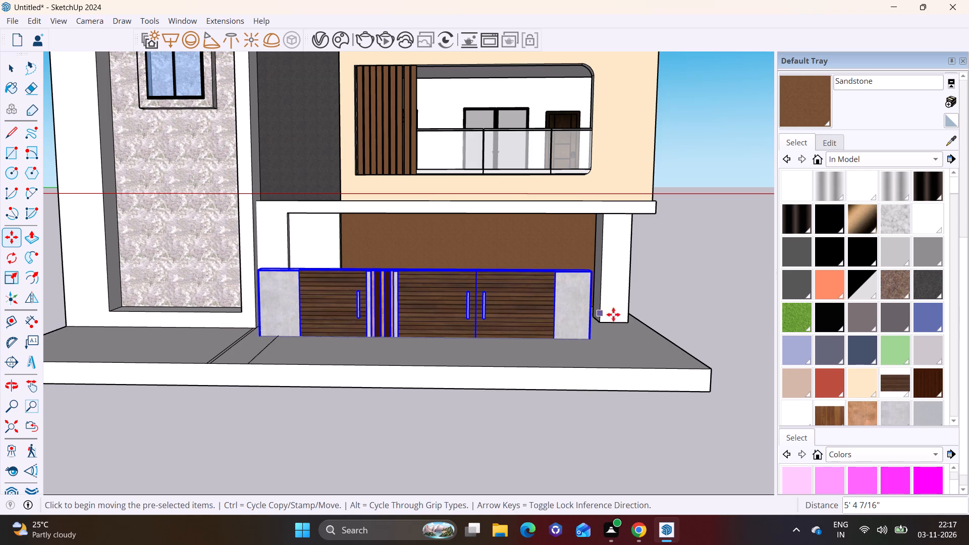
Draw a narrow wall-footprint rectangle on the slab from the gate's end away from the tower to the slab's side edge.
{"action": "middle_click_drag", "start_coordinate": [653, 357], "coordinate": [650, 391]}
{"action": "middle_click_drag", "start_coordinate": [627, 353], "coordinate": [623, 420]}
{"action": "scroll", "coordinate": [598, 366], "scroll_direction": "up", "scroll_amount": 3}
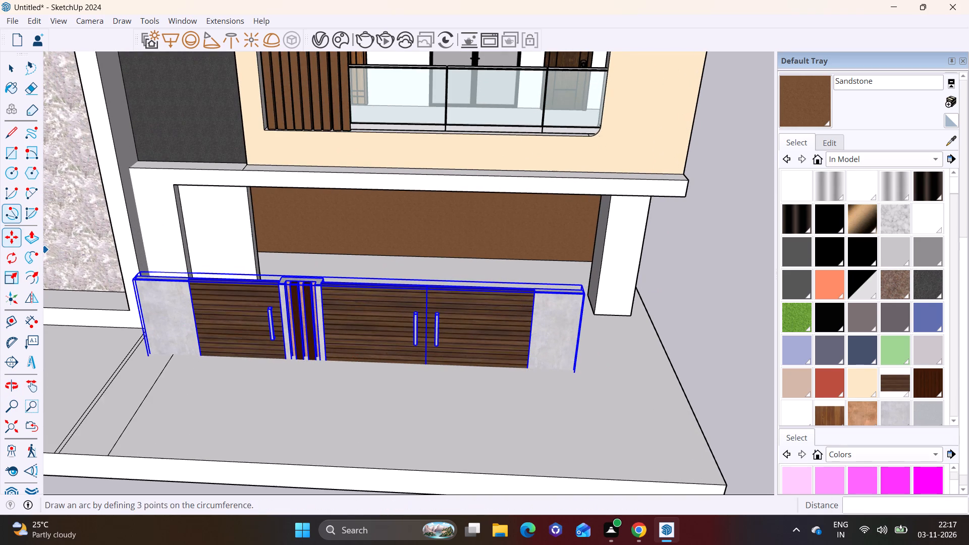
{"action": "left_click", "coordinate": [11, 155]}
{"action": "scroll", "coordinate": [464, 352], "scroll_direction": "up", "scroll_amount": 1, "text": "shift"}
{"action": "middle_click_drag", "start_coordinate": [458, 353], "coordinate": [303, 353], "text": "shift"}
{"action": "middle_click_drag", "start_coordinate": [424, 372], "coordinate": [383, 433]}
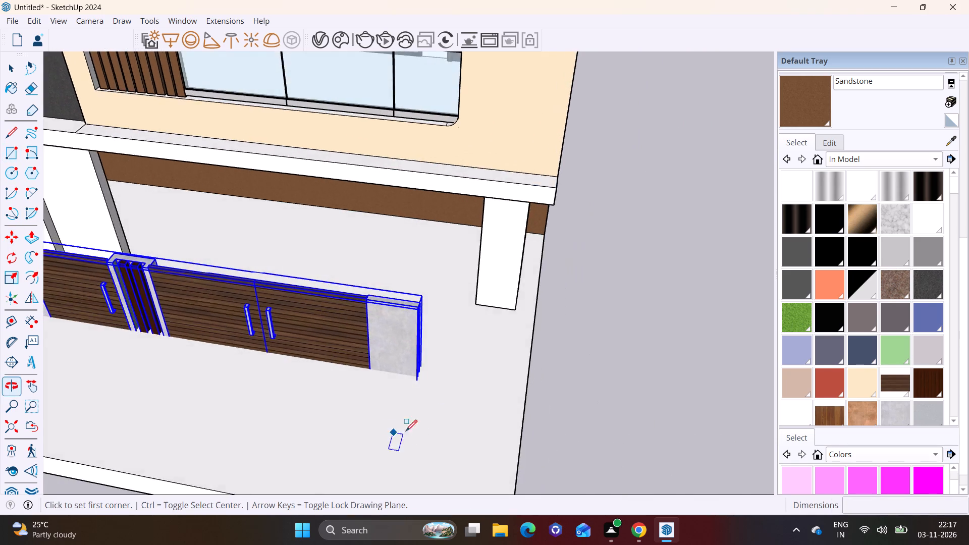
{"action": "scroll", "coordinate": [442, 414], "scroll_direction": "up", "scroll_amount": 8}
{"action": "left_click", "coordinate": [409, 327]}
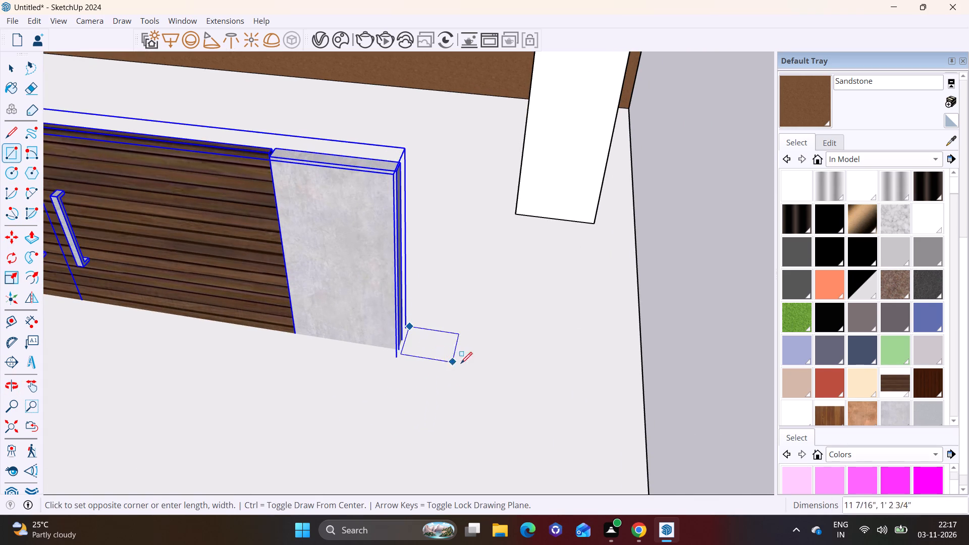
{"action": "left_click", "coordinate": [640, 389]}
{"action": "key", "text": "space"}
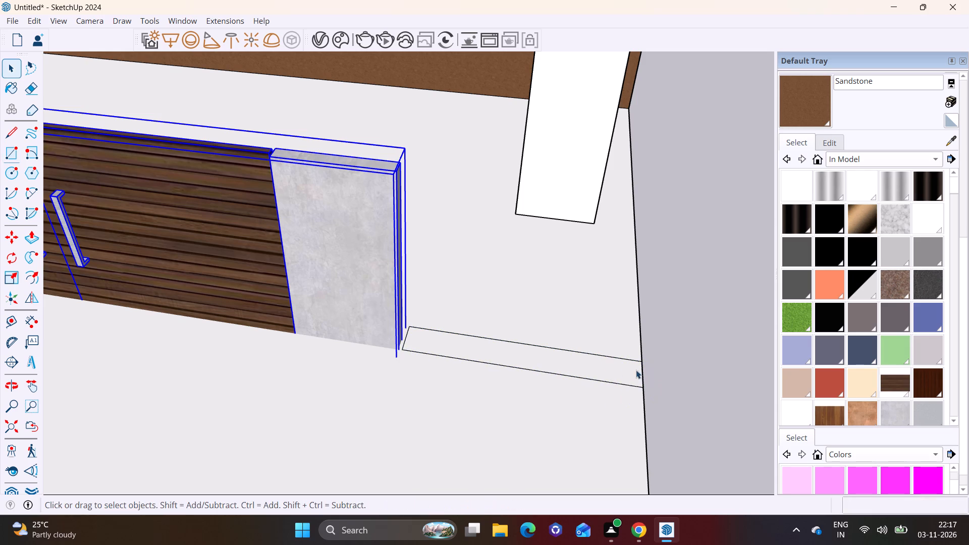
Extrude the strip beside the gate upward about 4' 11" to form a boundary wall matching the gate's height.
{"action": "left_click", "coordinate": [588, 362]}
{"action": "left_click", "coordinate": [24, 233]}
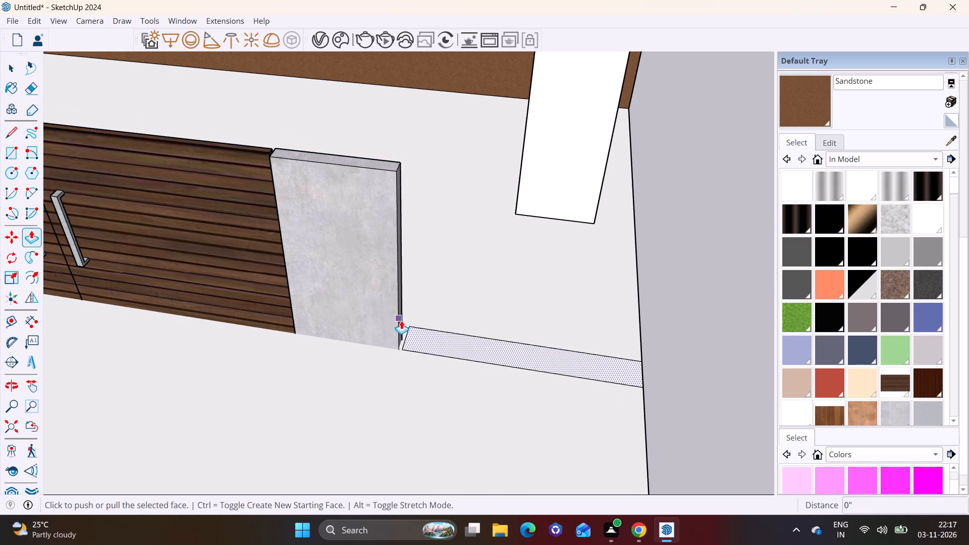
{"action": "left_click", "coordinate": [444, 336]}
{"action": "left_click", "coordinate": [372, 172]}
Draw a narrow rectangle about 16' long on the slab from the gate's tower-side end past the tower toward the slab's side edge.
{"action": "scroll", "coordinate": [380, 240], "scroll_direction": "down", "scroll_amount": 4}
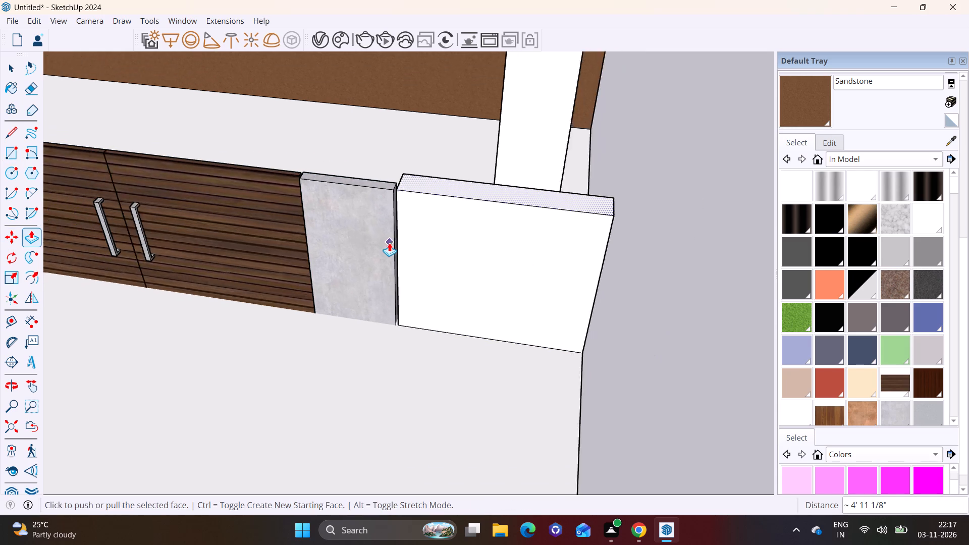
{"action": "scroll", "coordinate": [389, 243], "scroll_direction": "down", "scroll_amount": 3}
{"action": "middle_click_drag", "start_coordinate": [412, 286], "coordinate": [450, 169]}
{"action": "scroll", "coordinate": [399, 263], "scroll_direction": "down", "scroll_amount": 6}
{"action": "middle_click_drag", "start_coordinate": [381, 273], "coordinate": [679, 256], "text": "shift"}
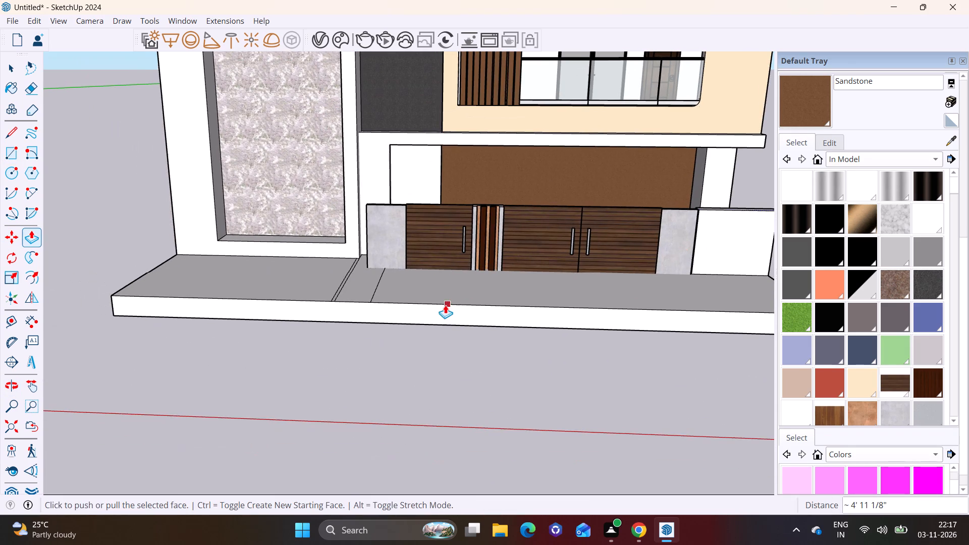
{"action": "middle_click_drag", "start_coordinate": [371, 272], "coordinate": [591, 260]}
{"action": "scroll", "coordinate": [383, 245], "scroll_direction": "up", "scroll_amount": 8}
{"action": "middle_click_drag", "start_coordinate": [435, 289], "coordinate": [439, 329]}
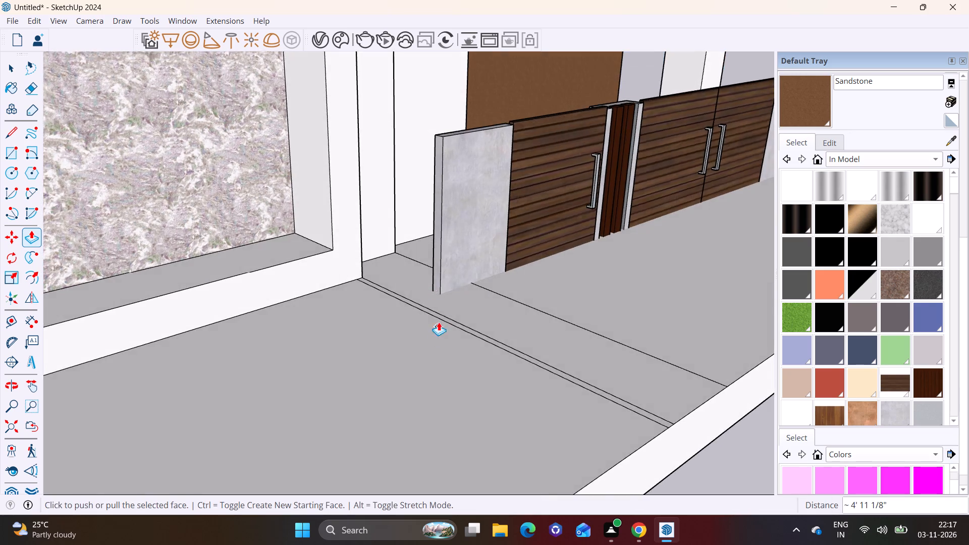
{"action": "scroll", "coordinate": [432, 298], "scroll_direction": "up", "scroll_amount": 3}
{"action": "key", "text": "space"}
{"action": "left_click", "coordinate": [434, 237]}
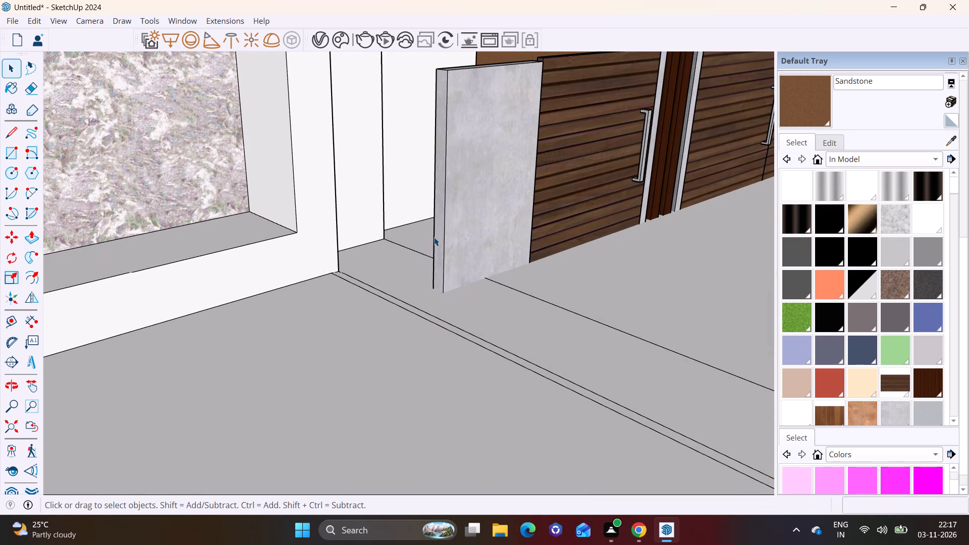
{"action": "left_click", "coordinate": [416, 272]}
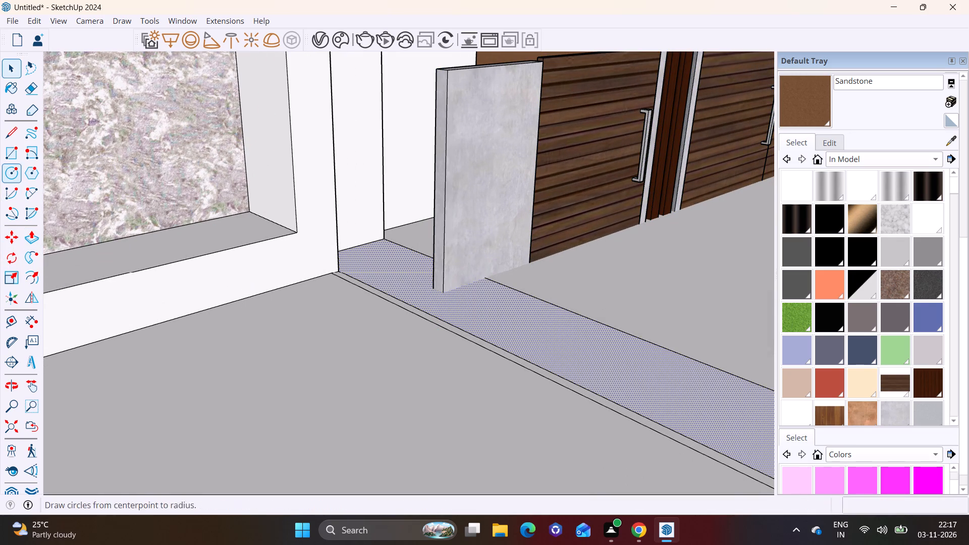
{"action": "left_click", "coordinate": [11, 149]}
{"action": "left_click", "coordinate": [432, 288]}
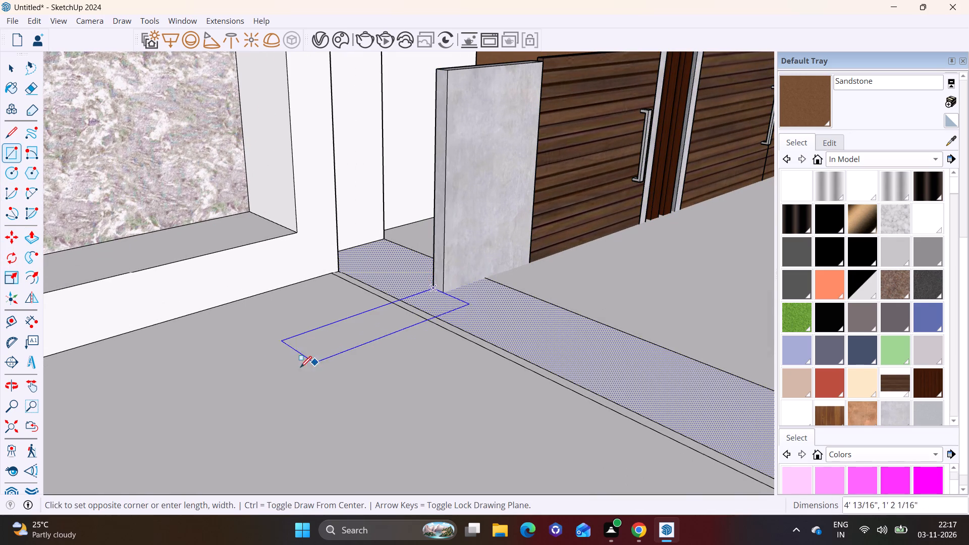
{"action": "scroll", "coordinate": [288, 378], "scroll_direction": "down", "scroll_amount": 8}
{"action": "middle_click_drag", "start_coordinate": [169, 401], "coordinate": [433, 334]}
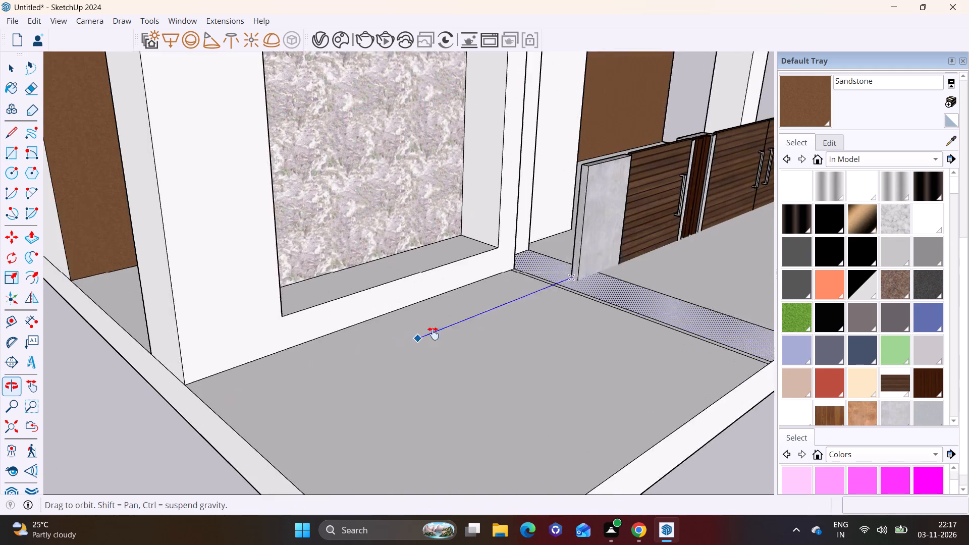
{"action": "middle_click_drag", "start_coordinate": [433, 334], "coordinate": [446, 332]}
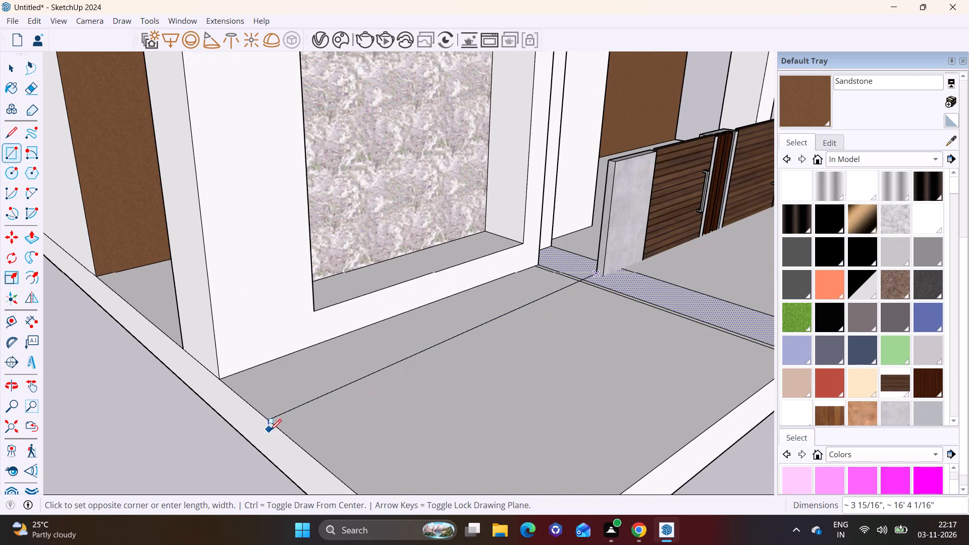
{"action": "left_click", "coordinate": [281, 422]}
{"action": "key", "text": "space"}
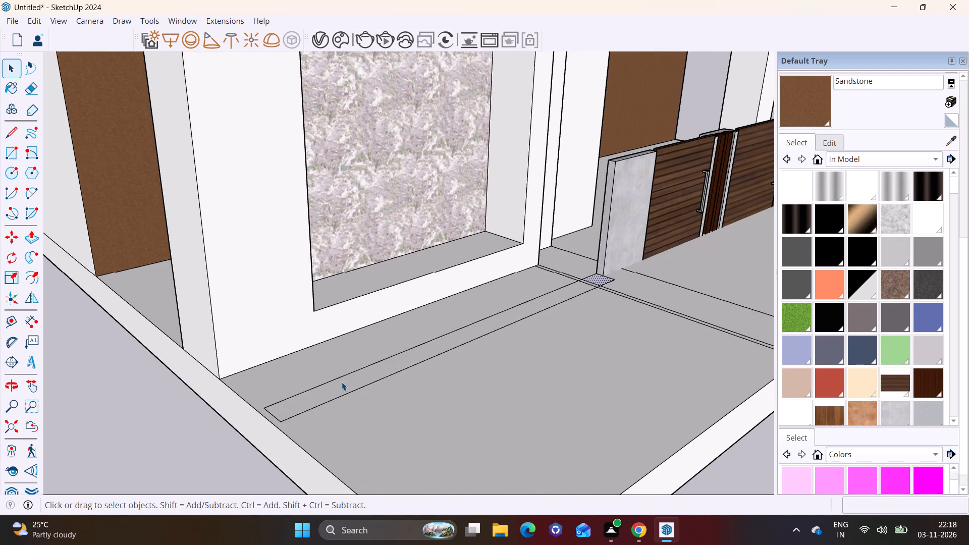
Extrude the strip in front of the tower upward about 4' 11" to form a boundary wall level with the gate.
{"action": "left_click", "coordinate": [337, 376]}
{"action": "left_click", "coordinate": [338, 384]}
{"action": "left_click", "coordinate": [27, 235]}
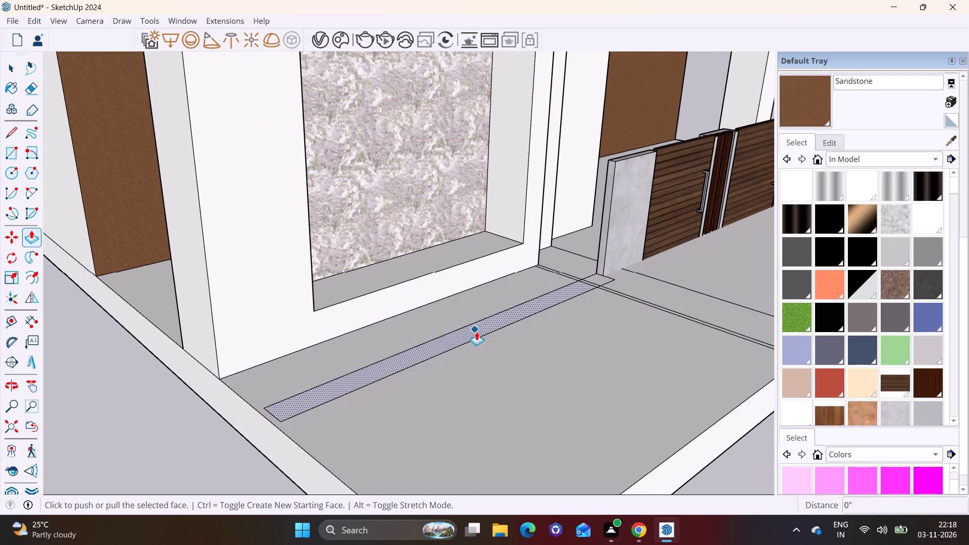
{"action": "left_click", "coordinate": [488, 336]}
{"action": "left_click", "coordinate": [622, 161]}
{"action": "scroll", "coordinate": [609, 257], "scroll_direction": "down", "scroll_amount": 5}
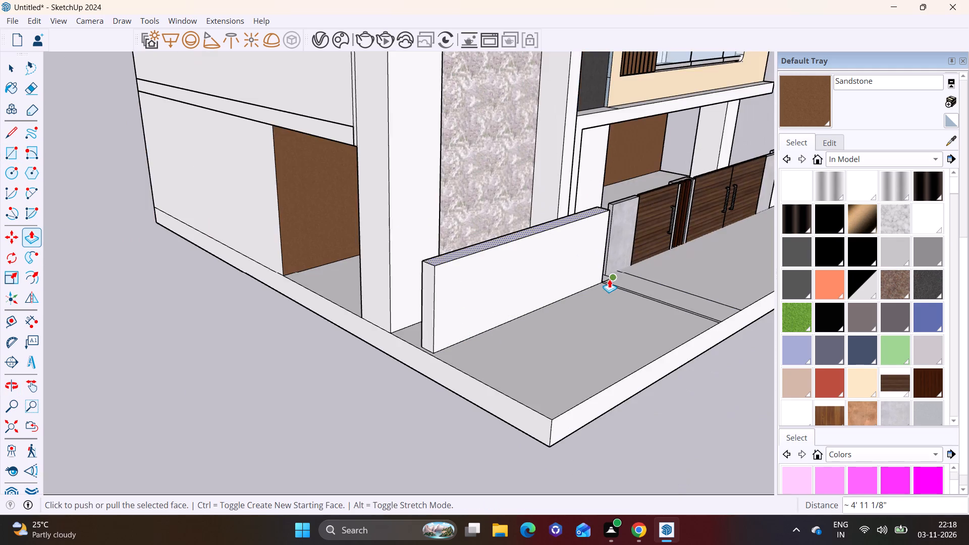
Examine the building's full front elevation with its gate, boundary walls and base slab.
{"action": "middle_click_drag", "start_coordinate": [609, 280], "coordinate": [397, 175]}
{"action": "scroll", "coordinate": [494, 230], "scroll_direction": "down", "scroll_amount": 8}
{"action": "middle_click_drag", "start_coordinate": [497, 250], "coordinate": [294, 308], "text": "shift"}
{"action": "scroll", "coordinate": [332, 321], "scroll_direction": "down", "scroll_amount": 5}
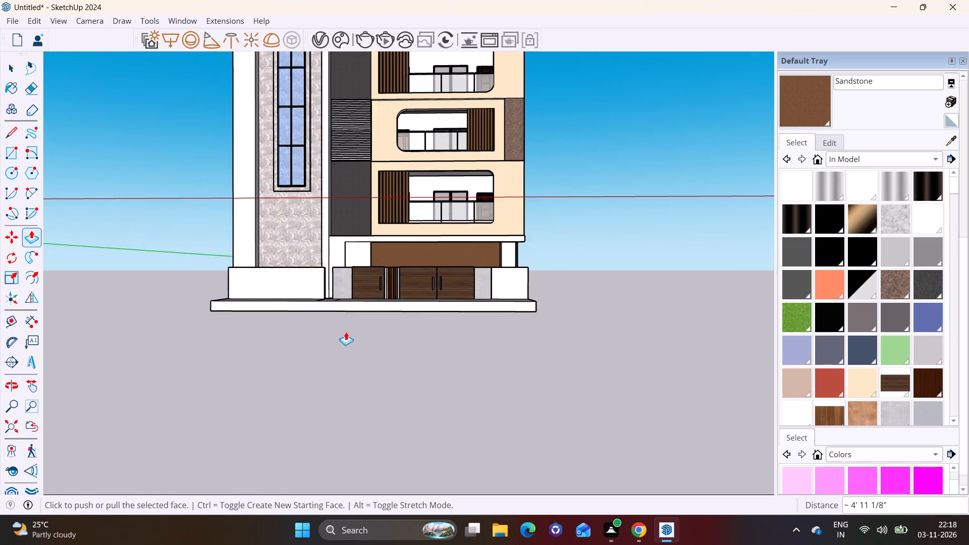
{"action": "scroll", "coordinate": [346, 332], "scroll_direction": "down", "scroll_amount": 2}
{"action": "middle_click_drag", "start_coordinate": [387, 360], "coordinate": [390, 438], "text": "shift"}
{"action": "scroll", "coordinate": [395, 358], "scroll_direction": "down", "scroll_amount": 1}
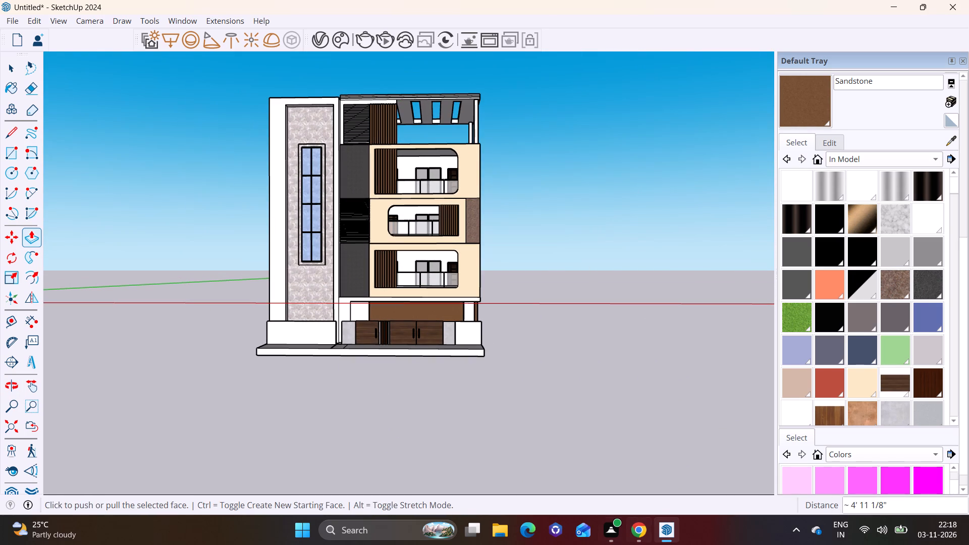
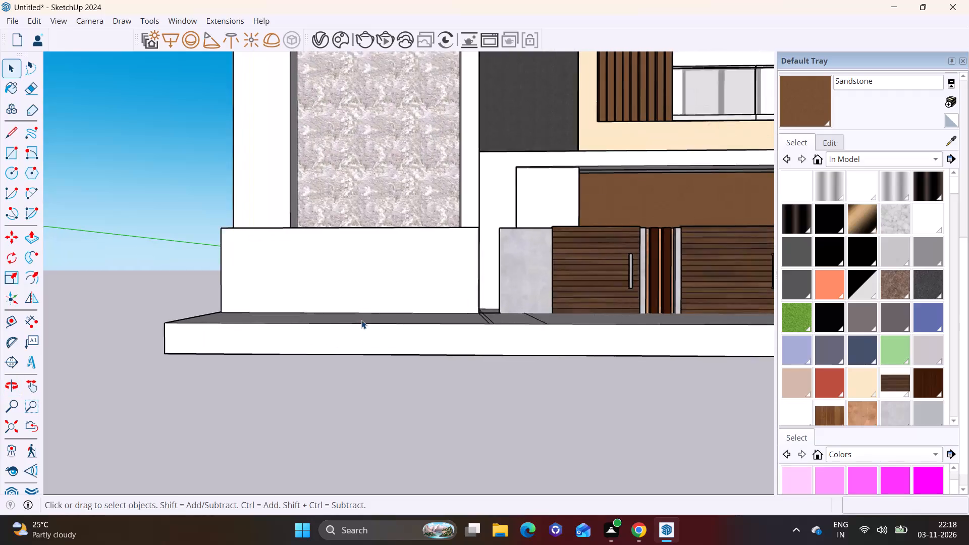
Draw two full-height vertical rectangles, each about 1' 6" wide, on the front face of the boundary wall before the tower.
{"action": "scroll", "coordinate": [362, 315], "scroll_direction": "up", "scroll_amount": 2}
{"action": "middle_click_drag", "start_coordinate": [382, 289], "coordinate": [385, 359], "text": "shift"}
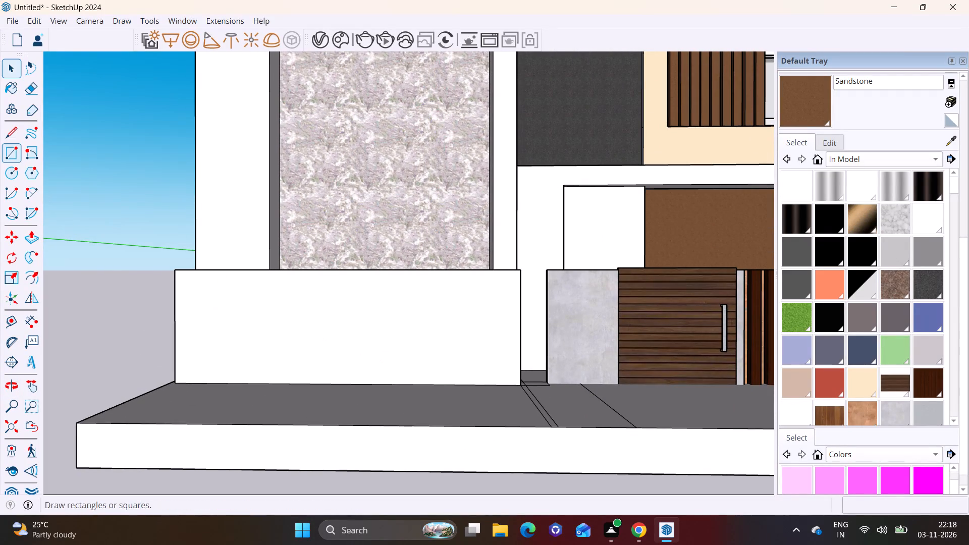
{"action": "left_click", "coordinate": [18, 150]}
{"action": "middle_click_drag", "start_coordinate": [278, 337], "coordinate": [292, 326], "text": "shift"}
{"action": "left_click", "coordinate": [253, 260]}
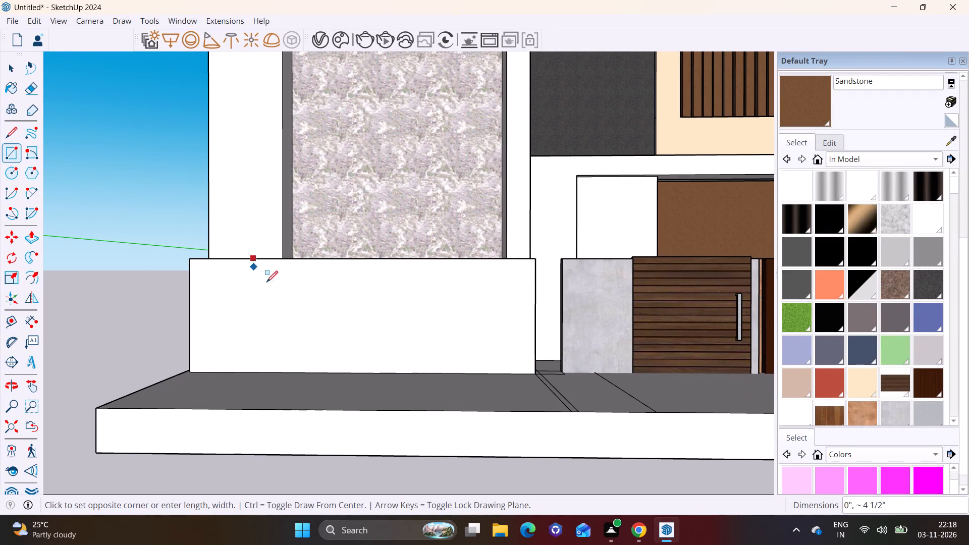
{"action": "left_click", "coordinate": [288, 371]}
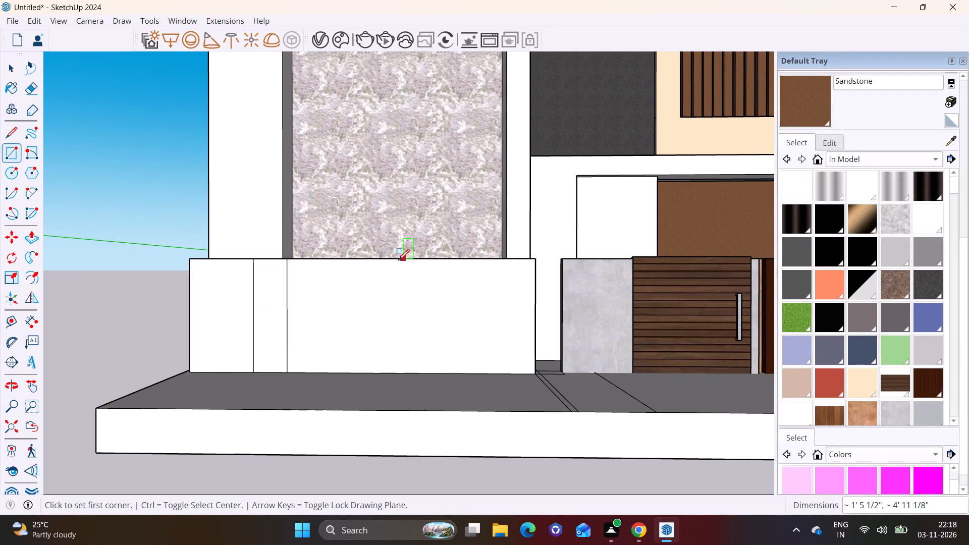
{"action": "left_click", "coordinate": [389, 259]}
{"action": "left_click", "coordinate": [424, 373]}
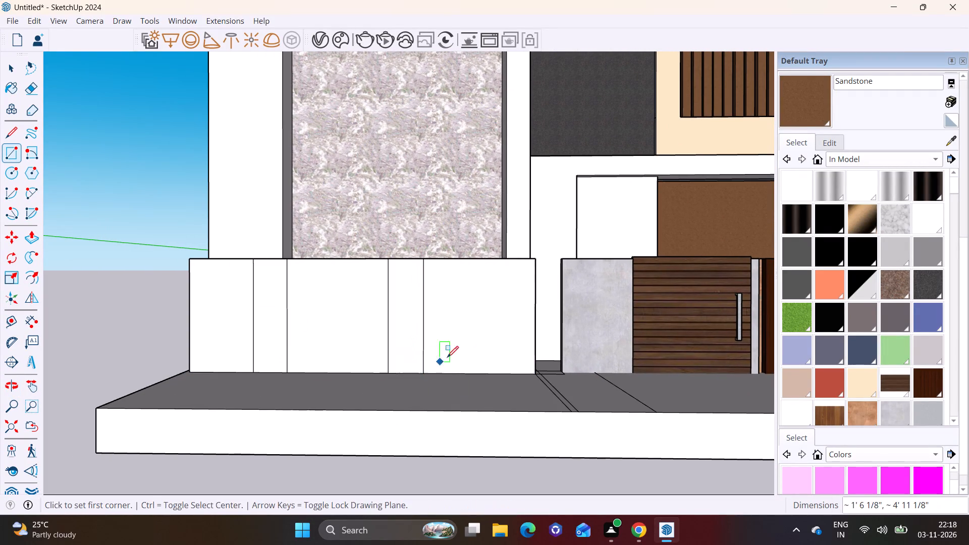
Recess both vertical strips about 3 1/2" into the boundary wall's front face.
{"action": "middle_click_drag", "start_coordinate": [470, 341], "coordinate": [381, 439]}
{"action": "key", "text": "space"}
{"action": "left_click", "coordinate": [261, 308]}
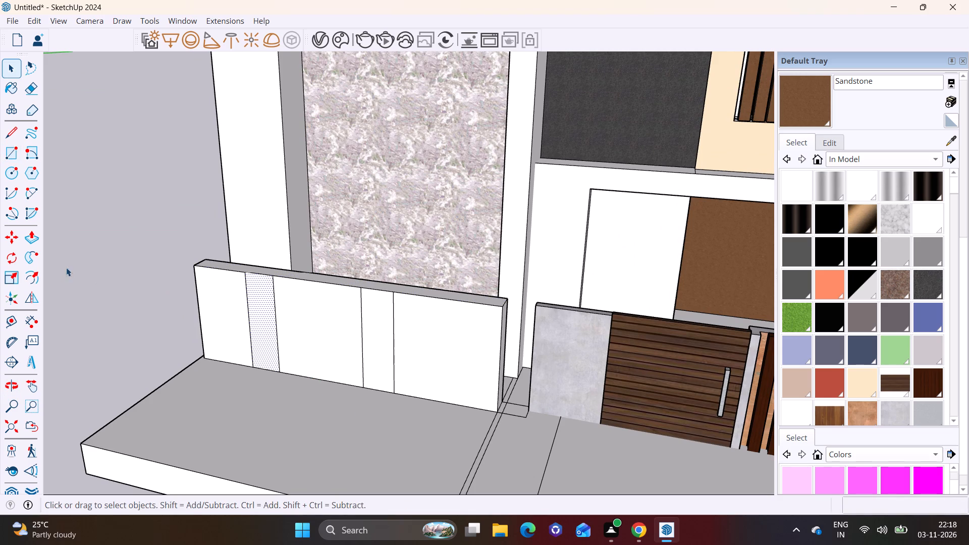
{"action": "left_click", "coordinate": [36, 239]}
{"action": "left_click", "coordinate": [255, 324]}
{"action": "left_click", "coordinate": [255, 317]}
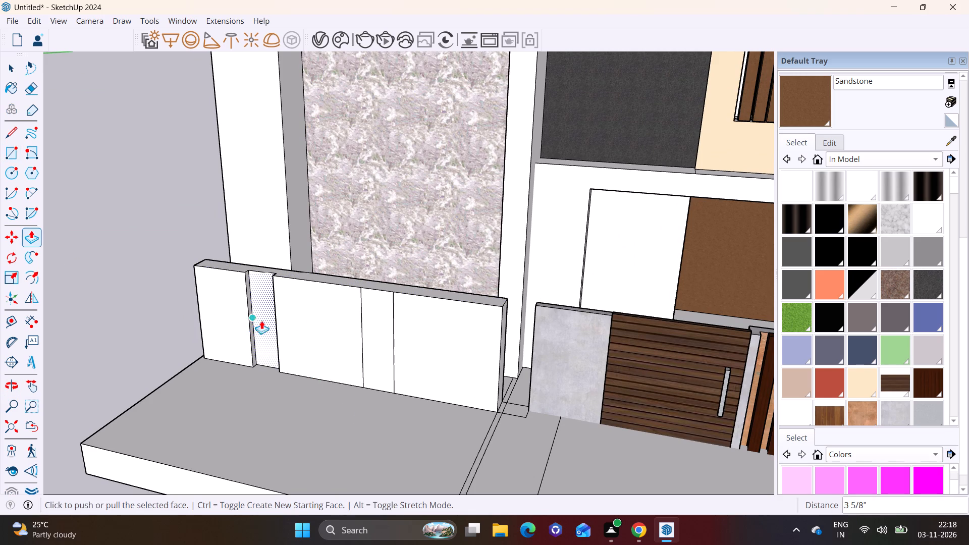
{"action": "key", "text": "space"}
{"action": "left_click", "coordinate": [370, 326]}
{"action": "left_click", "coordinate": [35, 232]}
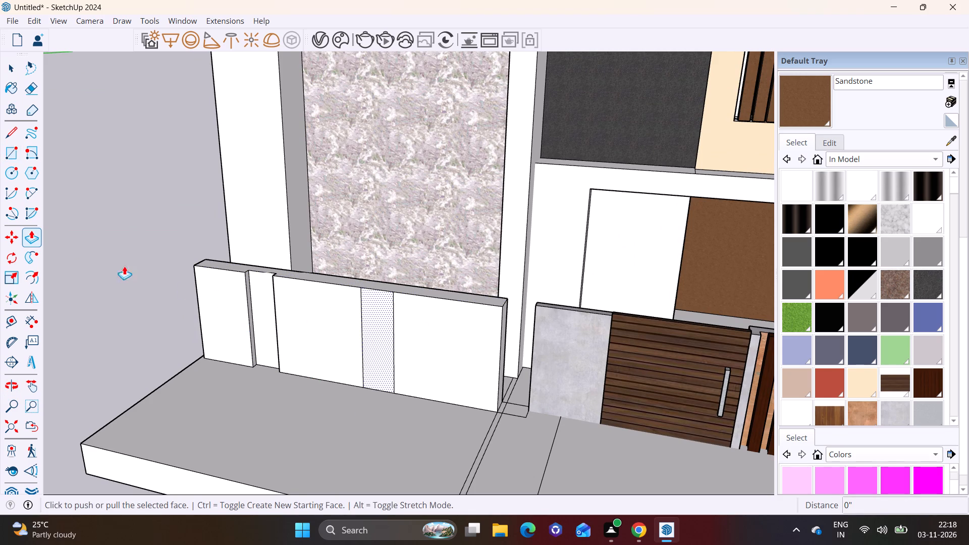
{"action": "left_click", "coordinate": [368, 335]}
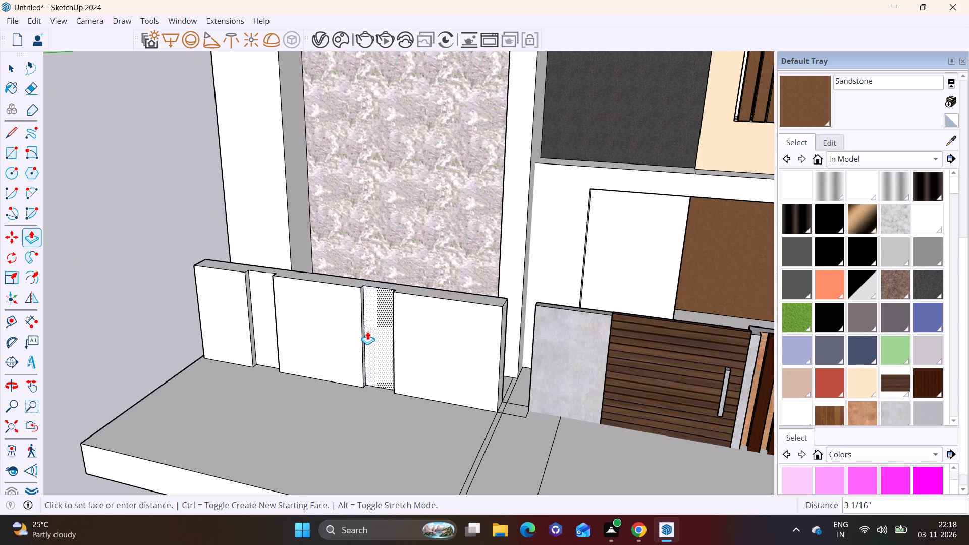
{"action": "left_click", "coordinate": [367, 331]}
{"action": "key", "text": "space"}
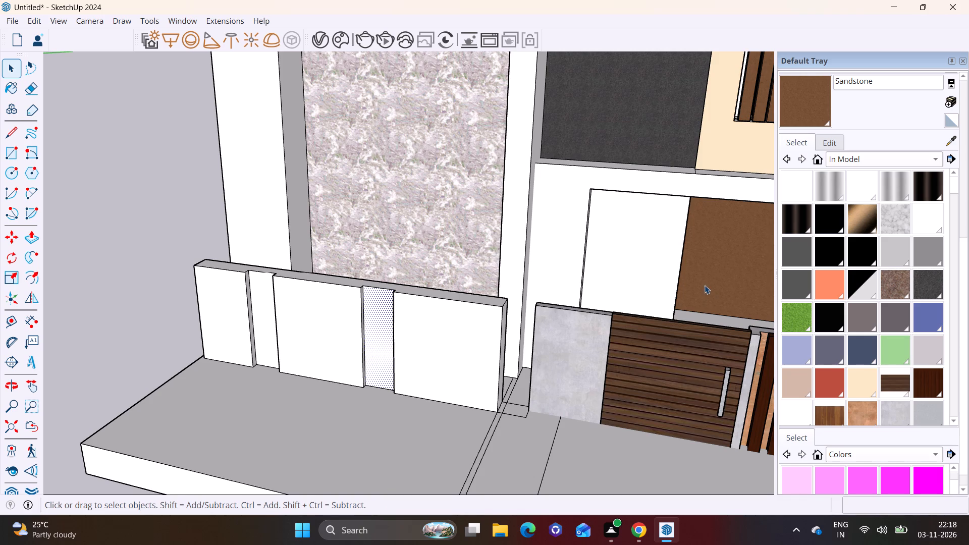
Sample the brown Sandstone material from the rear block and paint both recessed wall strips with it.
{"action": "left_click", "coordinate": [713, 281]}
{"action": "left_click", "coordinate": [952, 139]}
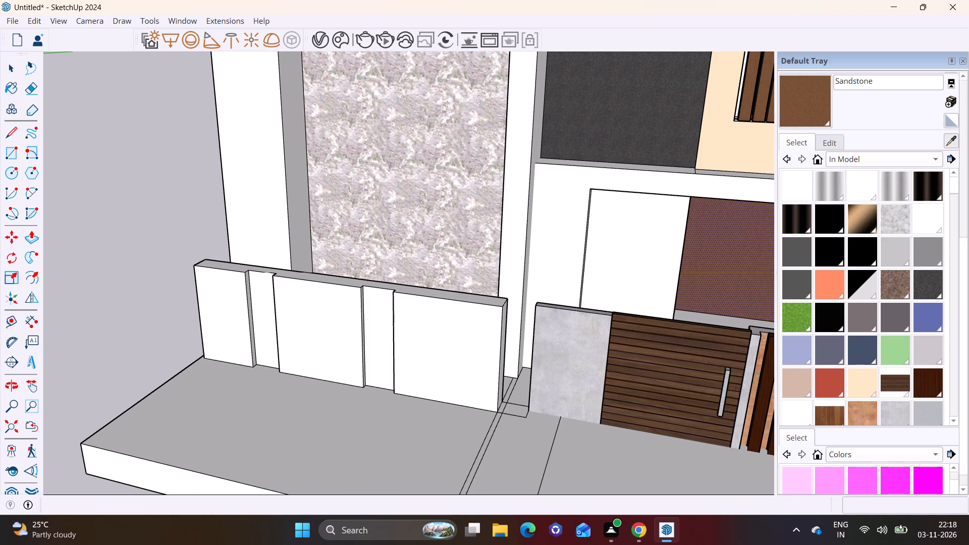
{"action": "left_click", "coordinate": [810, 104]}
{"action": "left_click", "coordinate": [388, 323]}
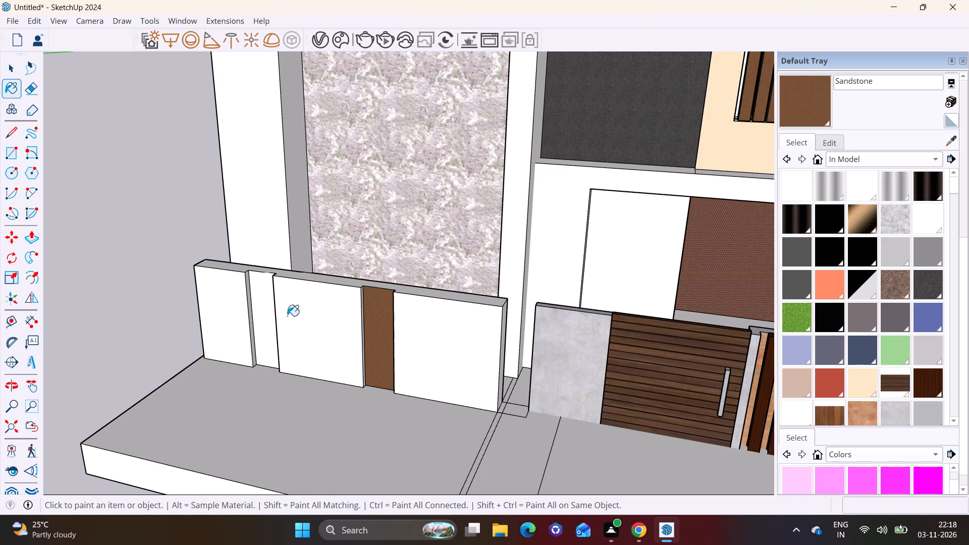
{"action": "left_click", "coordinate": [268, 312]}
{"action": "key", "text": "space"}
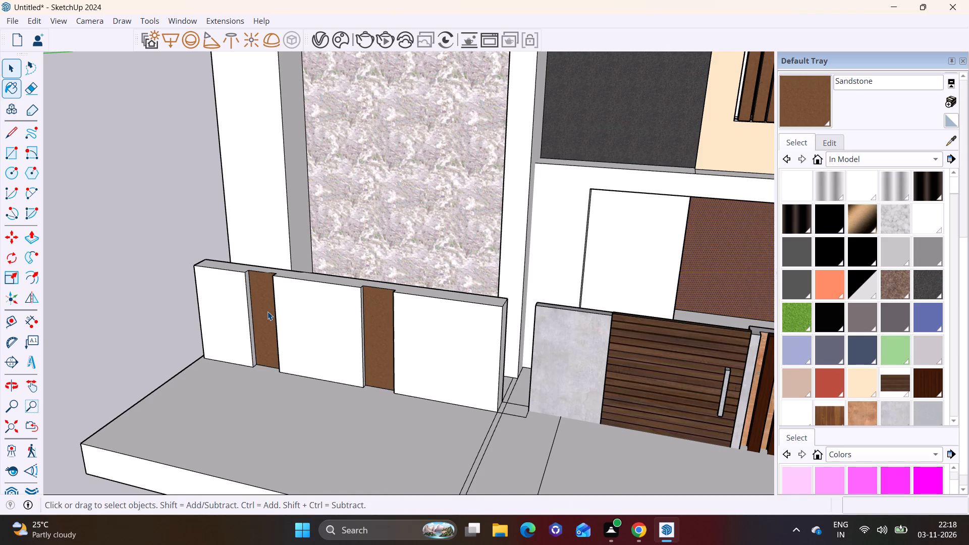
Extend the gate-side end of the boundary wall about 1' 3" so it meets the grey concrete panel beside the gate.
{"action": "scroll", "coordinate": [267, 311], "scroll_direction": "down", "scroll_amount": 6}
{"action": "middle_click_drag", "start_coordinate": [398, 321], "coordinate": [436, 300]}
{"action": "scroll", "coordinate": [408, 330], "scroll_direction": "up", "scroll_amount": 8}
{"action": "middle_click", "coordinate": [408, 330]}
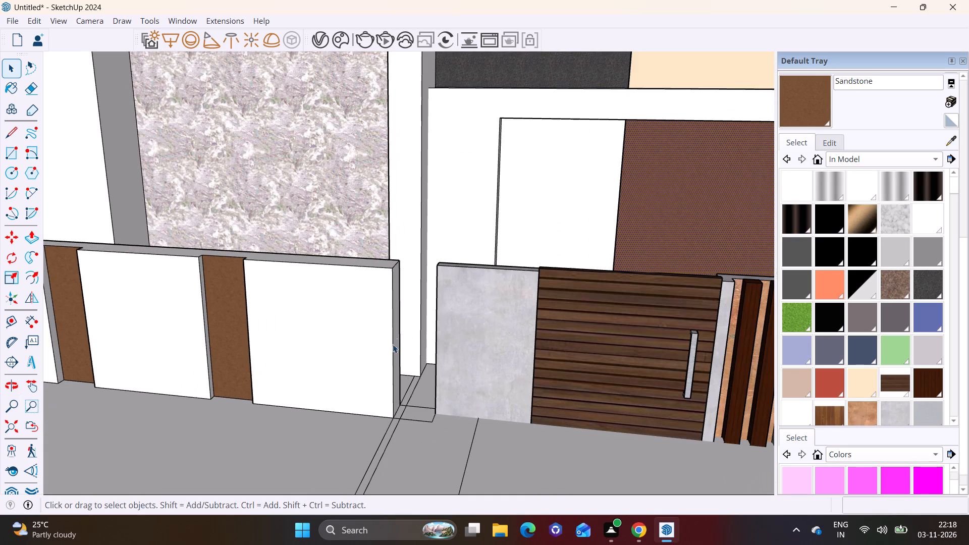
{"action": "left_click", "coordinate": [397, 339]}
{"action": "left_click", "coordinate": [41, 240]}
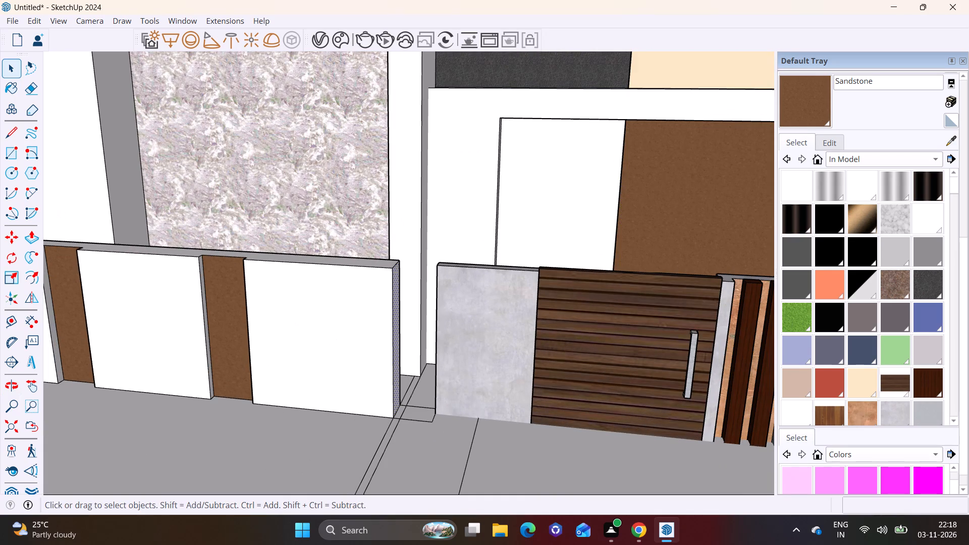
{"action": "left_click", "coordinate": [27, 237]}
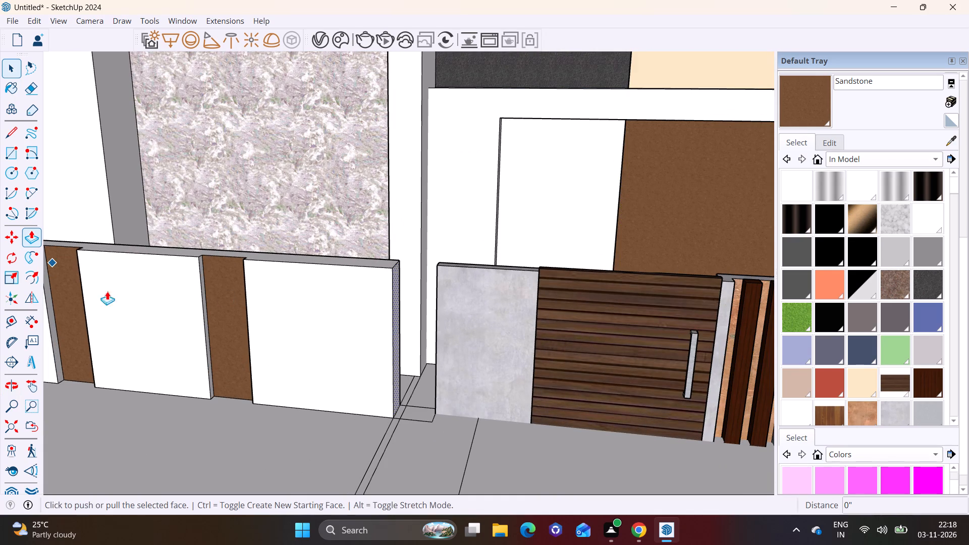
{"action": "left_click", "coordinate": [393, 349]}
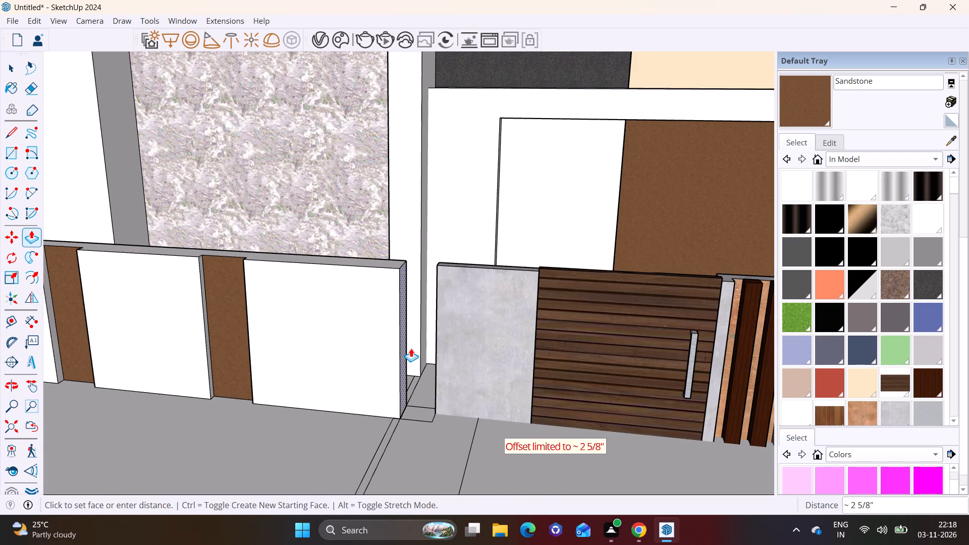
{"action": "left_click", "coordinate": [403, 343]}
{"action": "left_click", "coordinate": [398, 339]}
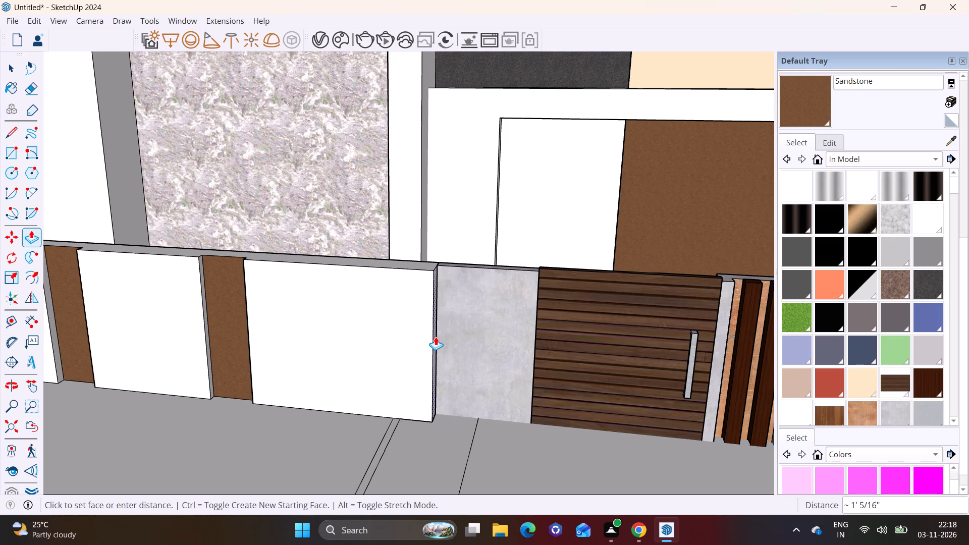
{"action": "left_click", "coordinate": [435, 337]}
{"action": "key", "text": "space"}
Draw a horizontal line about 6' long across the white wall panel between the brown strip and the gate's grey panel.
{"action": "scroll", "coordinate": [370, 377], "scroll_direction": "down", "scroll_amount": 5}
{"action": "middle_click_drag", "start_coordinate": [459, 369], "coordinate": [519, 336]}
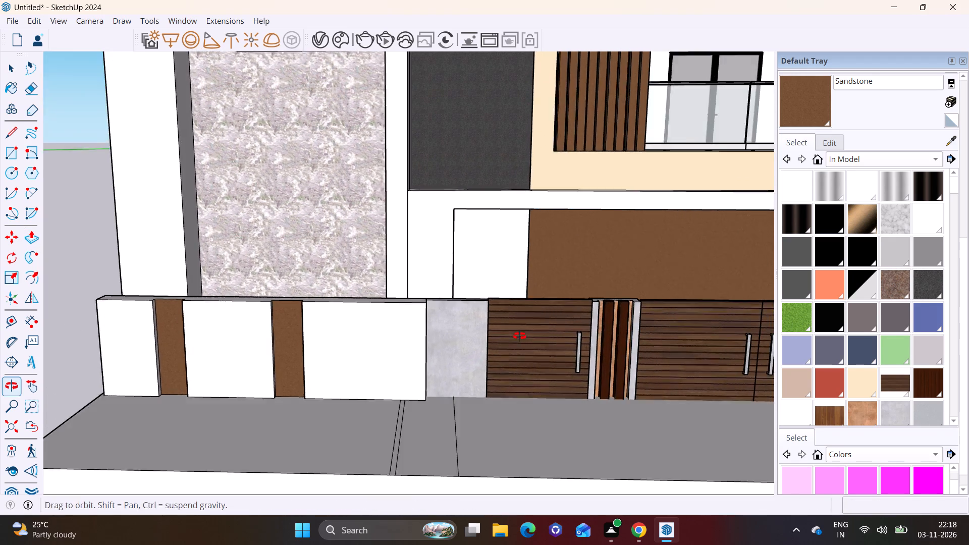
{"action": "middle_click_drag", "start_coordinate": [519, 336], "coordinate": [527, 333]}
{"action": "scroll", "coordinate": [335, 333], "scroll_direction": "down", "scroll_amount": 4}
{"action": "middle_click_drag", "start_coordinate": [334, 338], "coordinate": [313, 302], "text": "shift"}
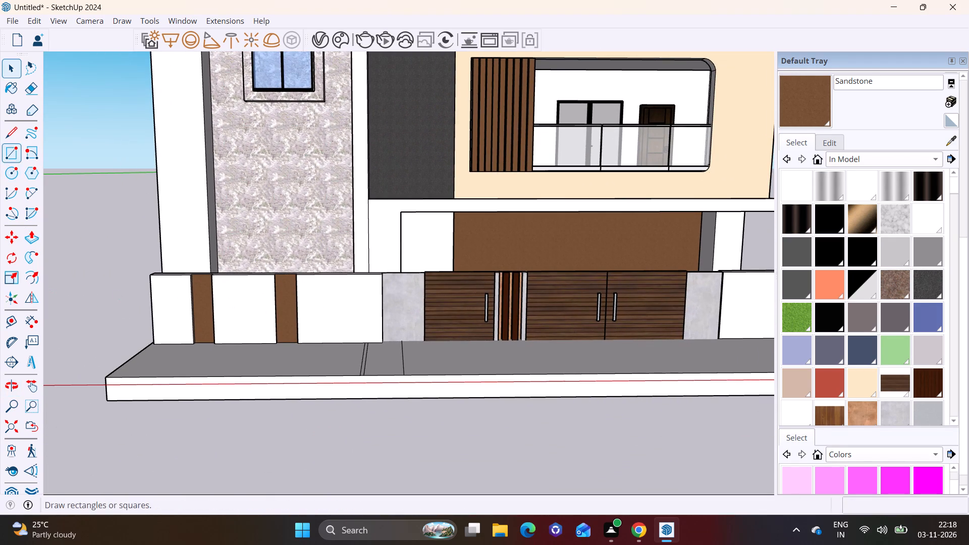
{"action": "left_click", "coordinate": [8, 131]}
{"action": "scroll", "coordinate": [475, 414], "scroll_direction": "up", "scroll_amount": 5}
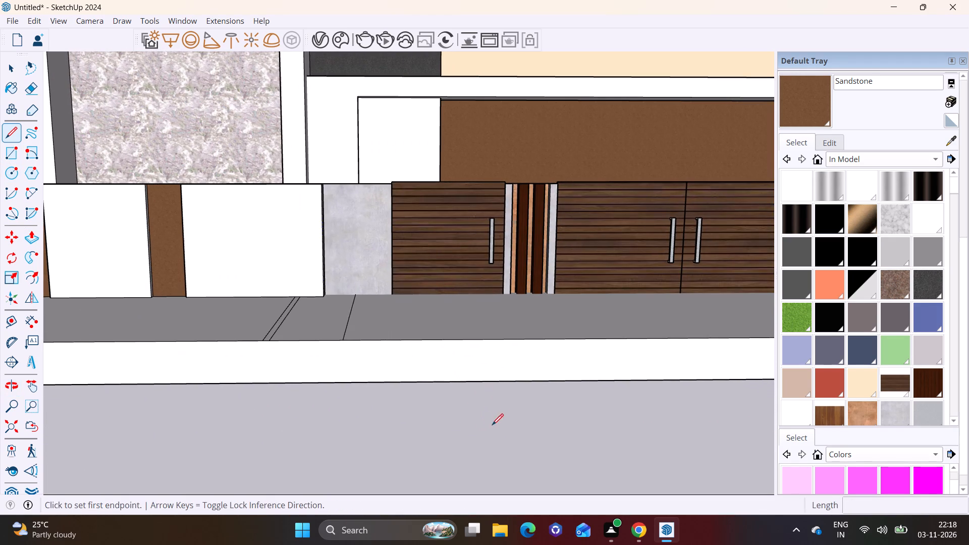
{"action": "left_click", "coordinate": [186, 249]}
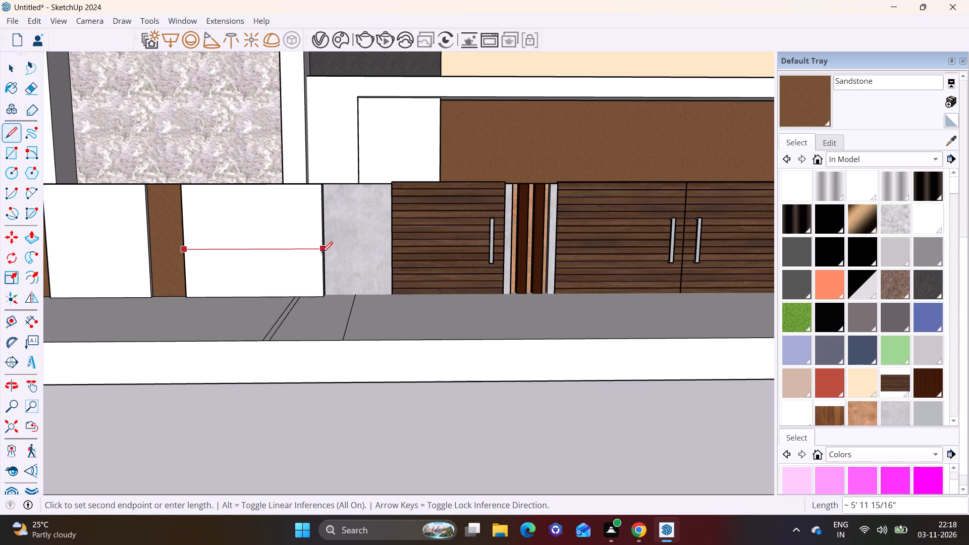
{"action": "left_click", "coordinate": [322, 252]}
{"action": "key", "text": "space"}
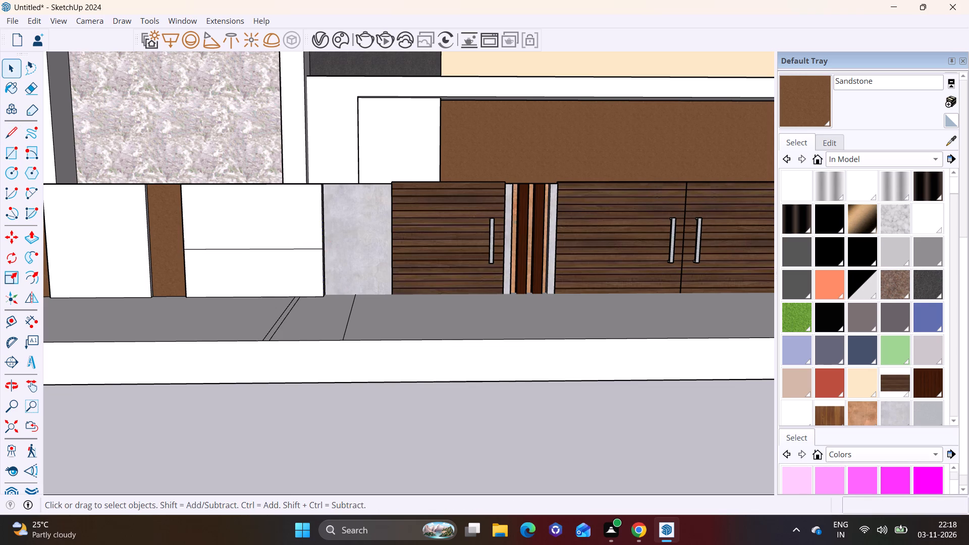
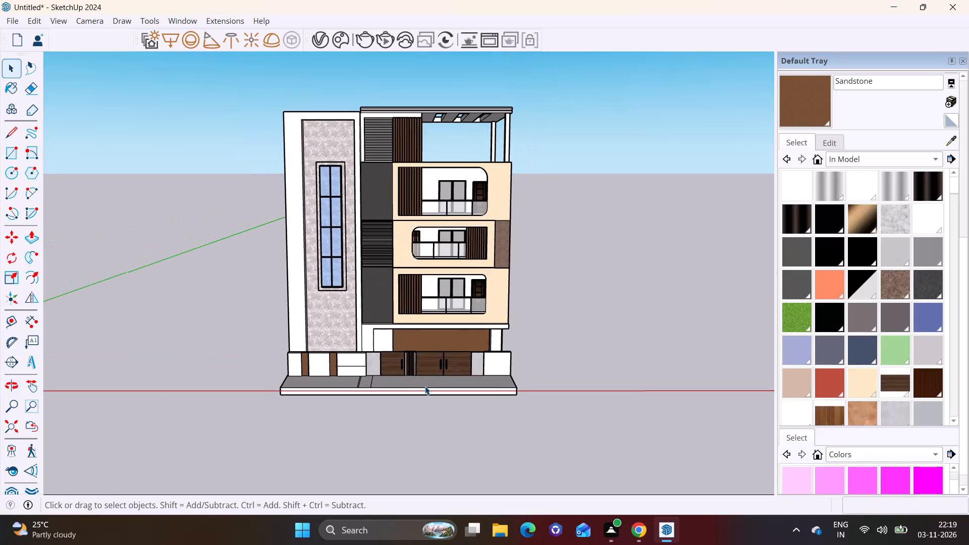
Save the building model to the Desktop as a SketchUp file named ww.
{"action": "key", "text": "ctrl+s"}
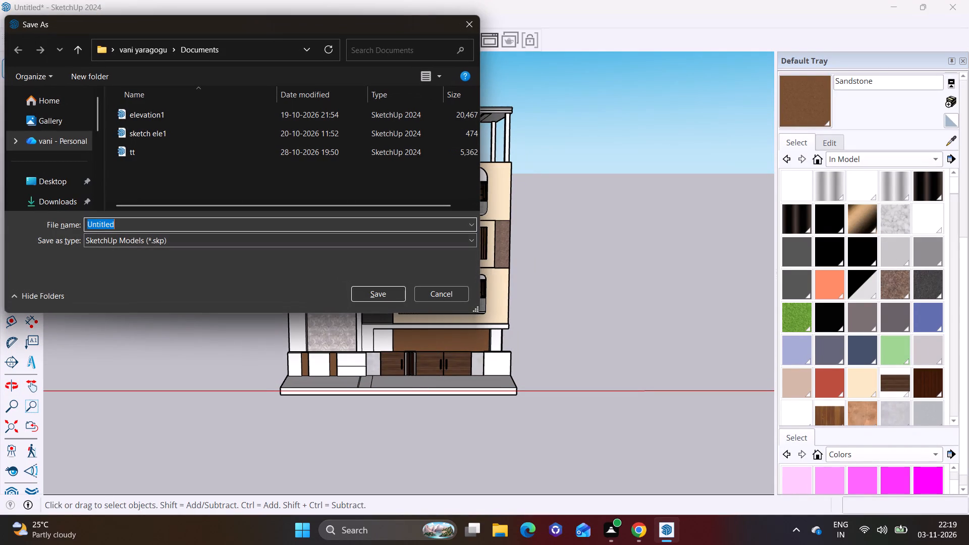
{"action": "type", "text": "ww"}
{"action": "left_click", "coordinate": [51, 179]}
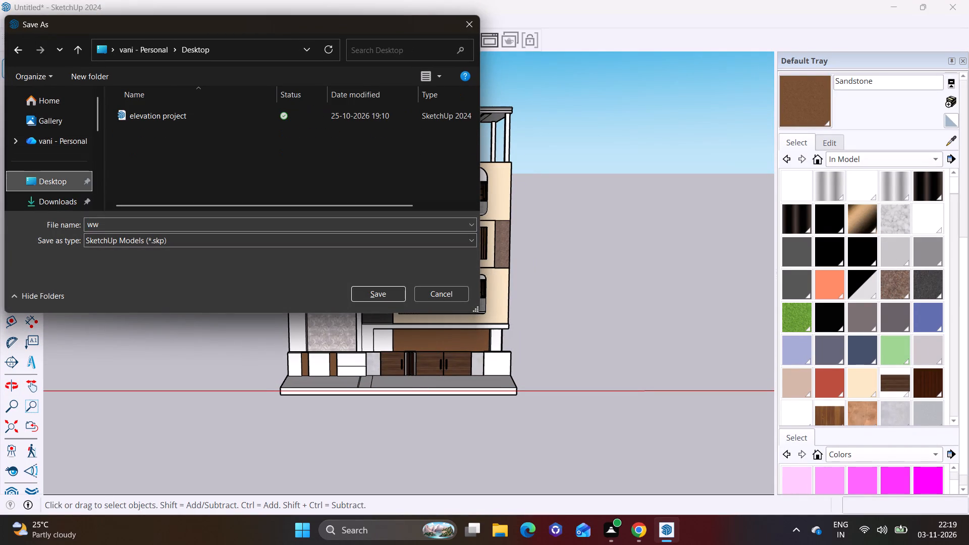
{"action": "left_click", "coordinate": [362, 298]}
Print the current front view of the building to a PDF document named ww1 on the Desktop.
{"action": "key", "text": "ctrl+p"}
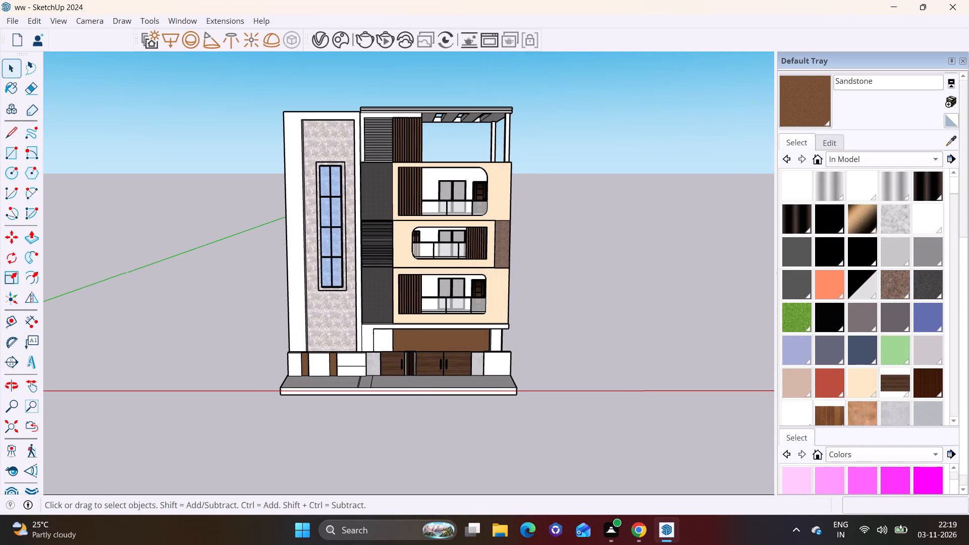
{"action": "left_click", "coordinate": [492, 353]}
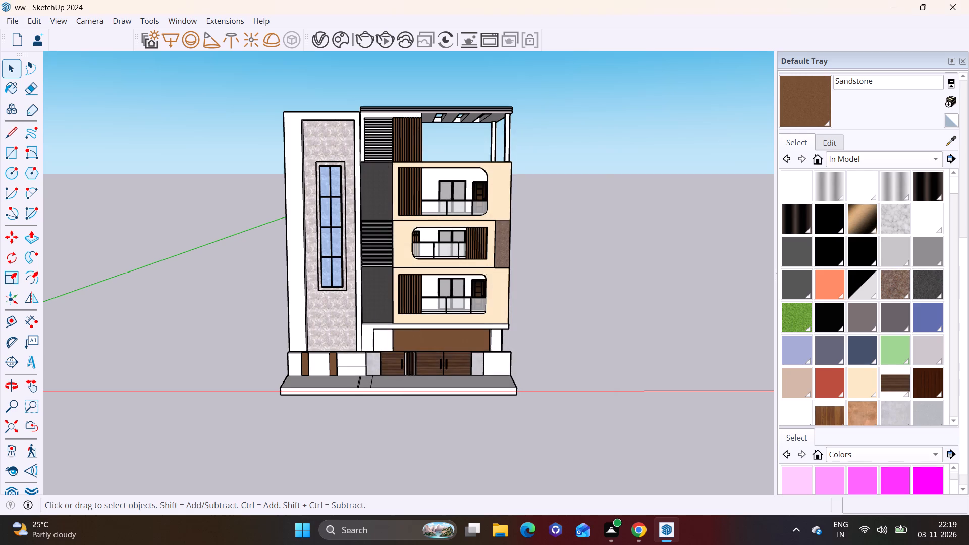
{"action": "key", "text": "w"}
{"action": "key", "text": "w"}
{"action": "key", "text": "1"}
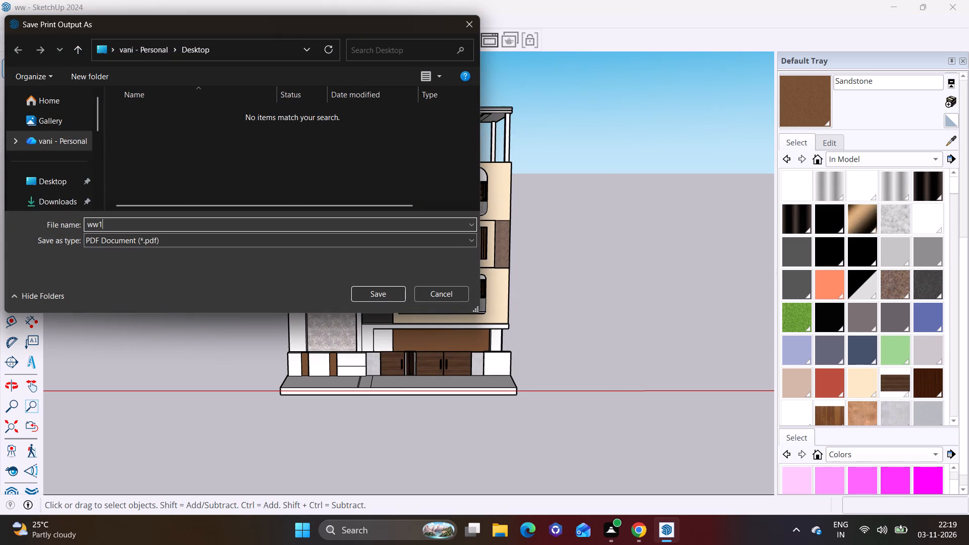
{"action": "left_click", "coordinate": [47, 177]}
{"action": "left_click", "coordinate": [367, 289]}
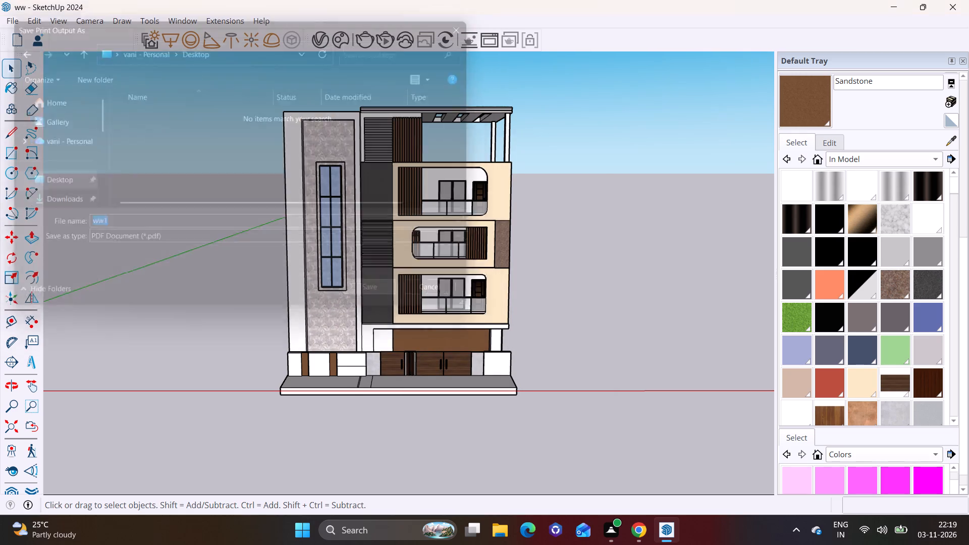